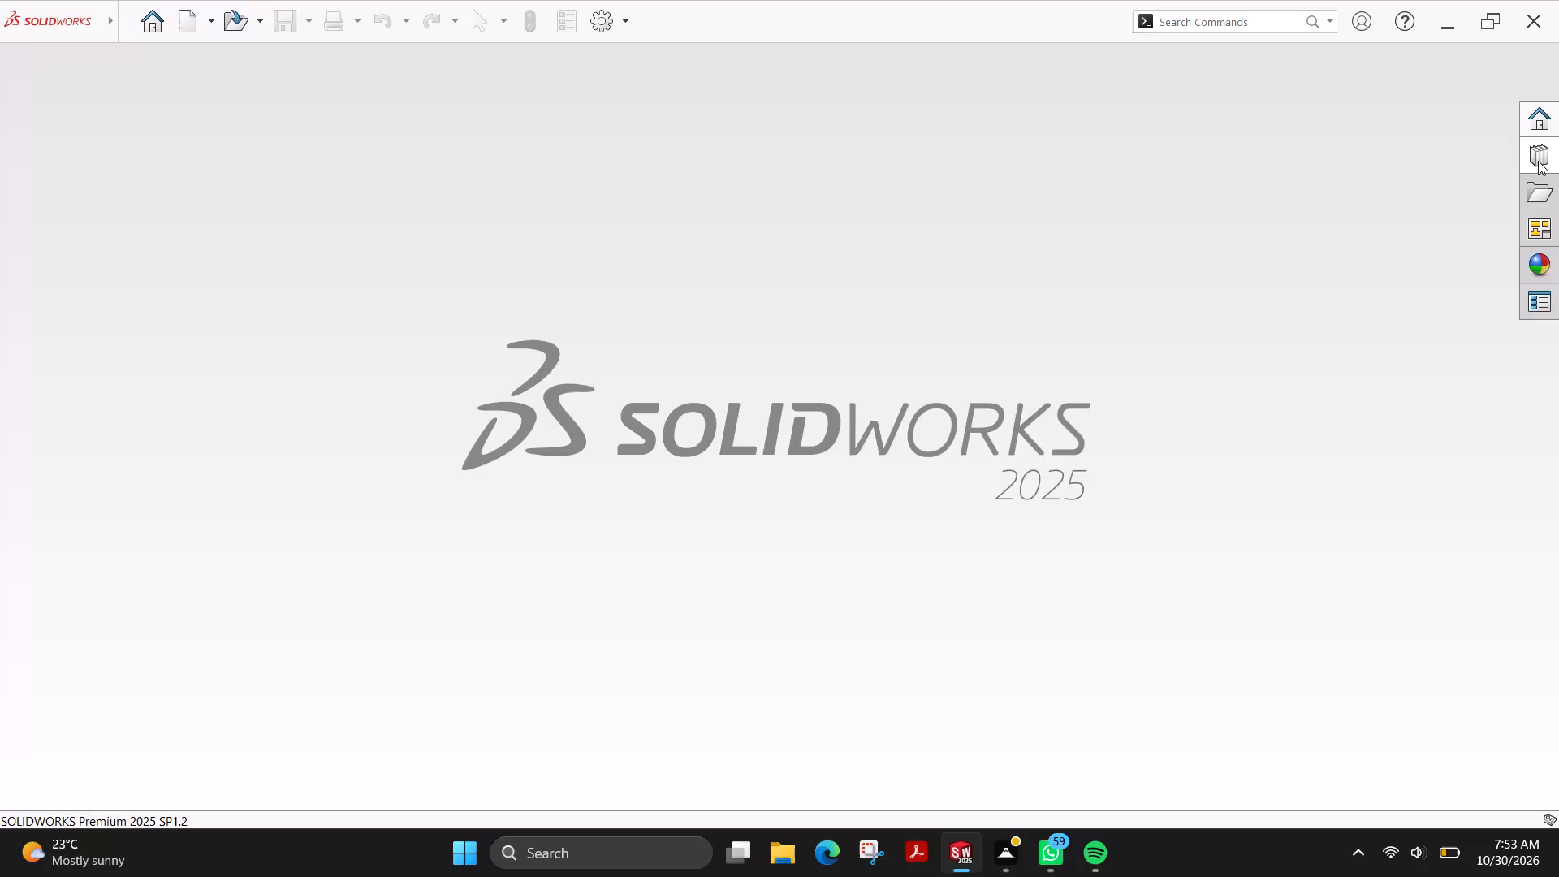
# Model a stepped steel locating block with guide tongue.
# Create a new part document.
pyautogui.click(181, 26)
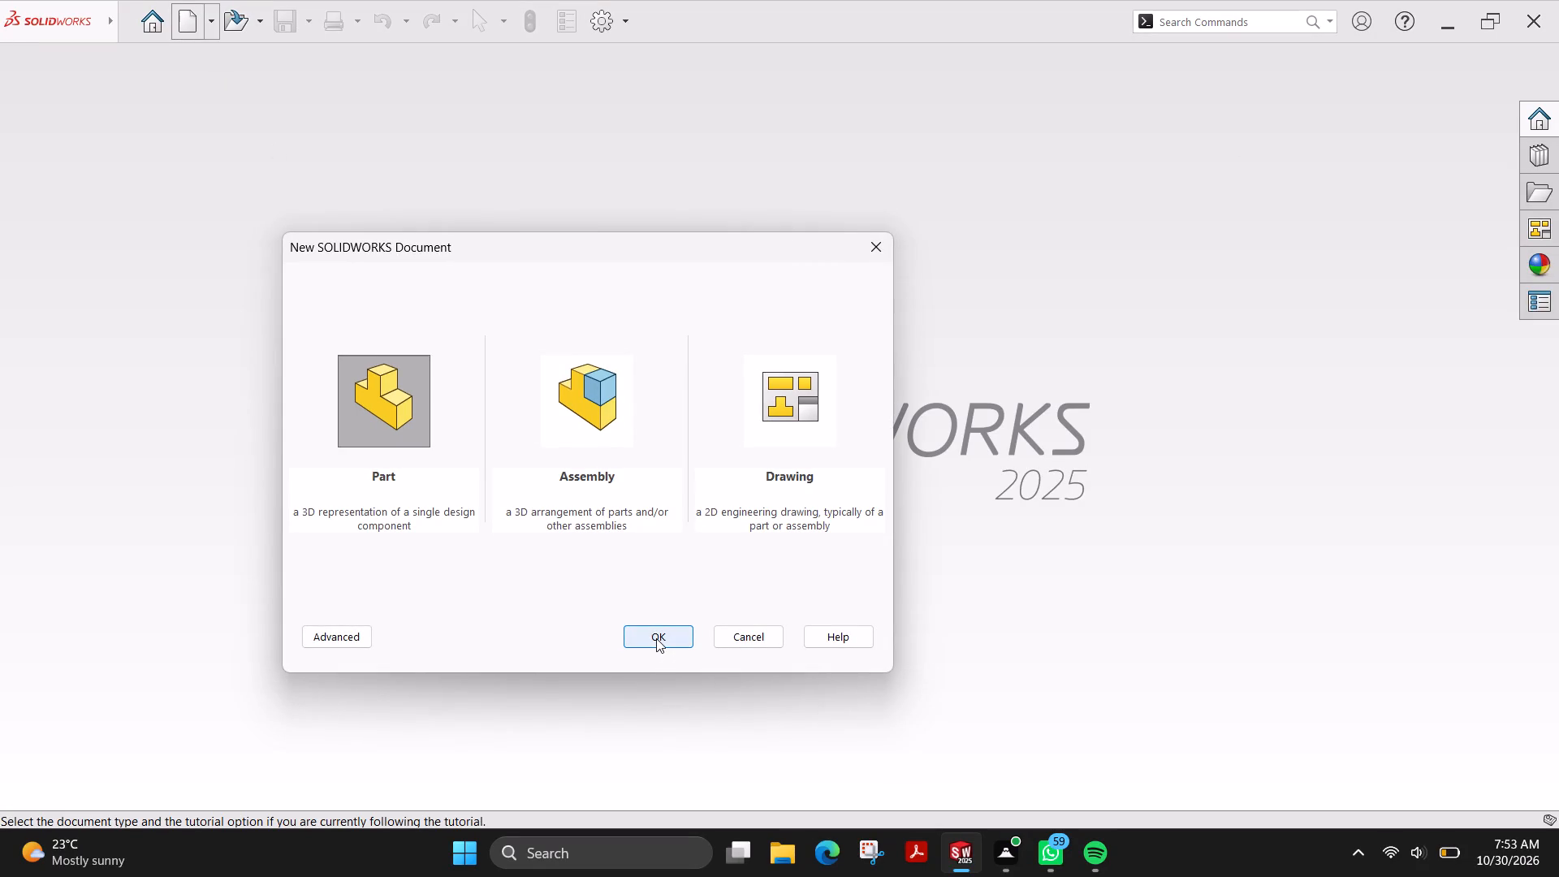
pyautogui.click(656, 638)
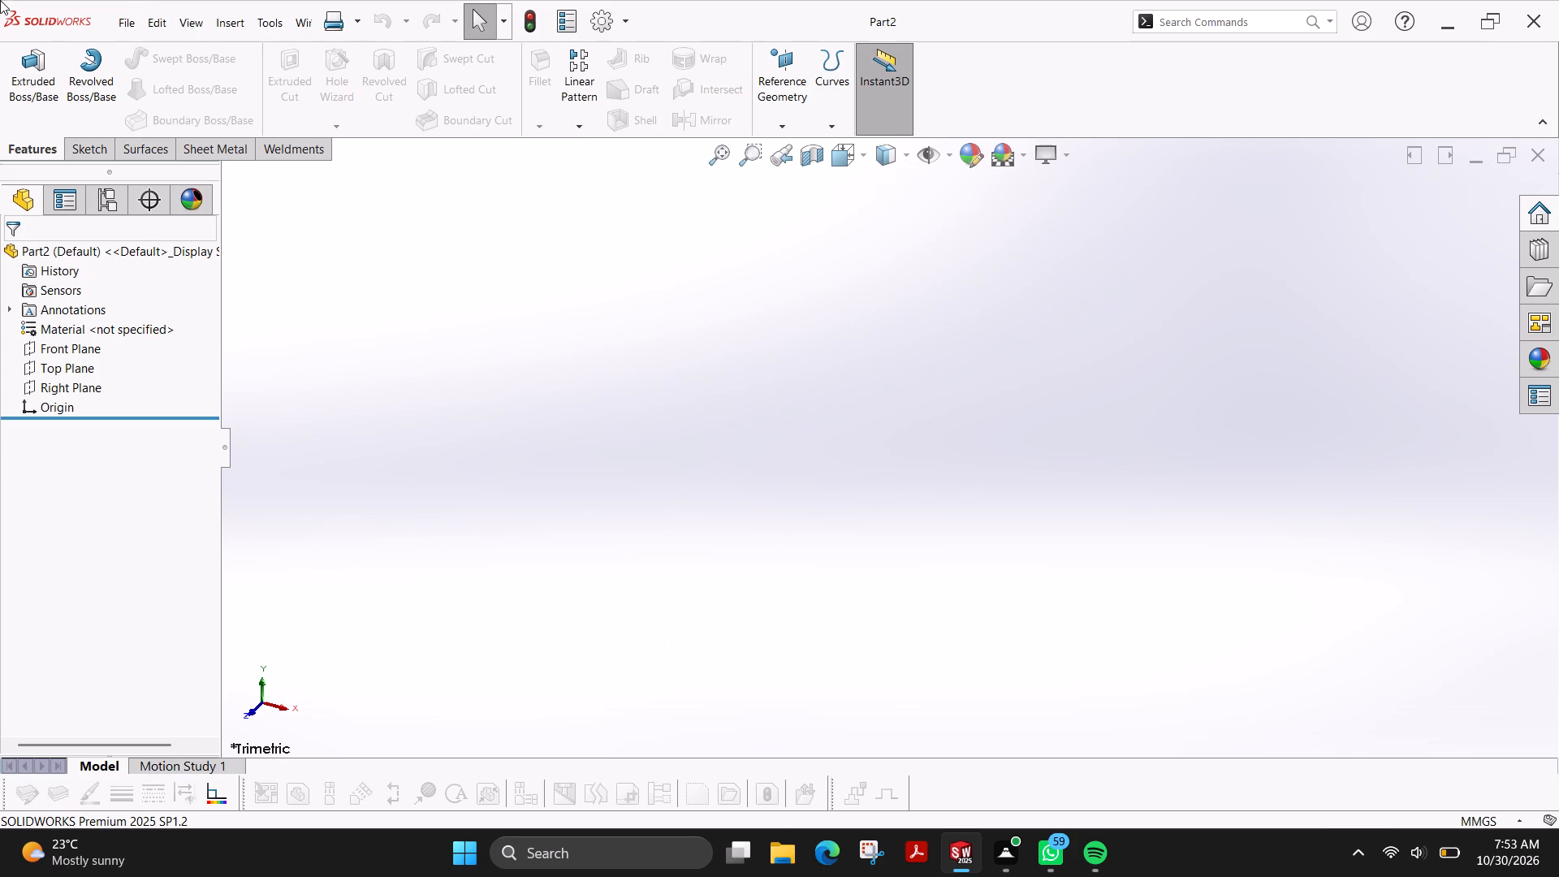
pyautogui.click(735, 352)
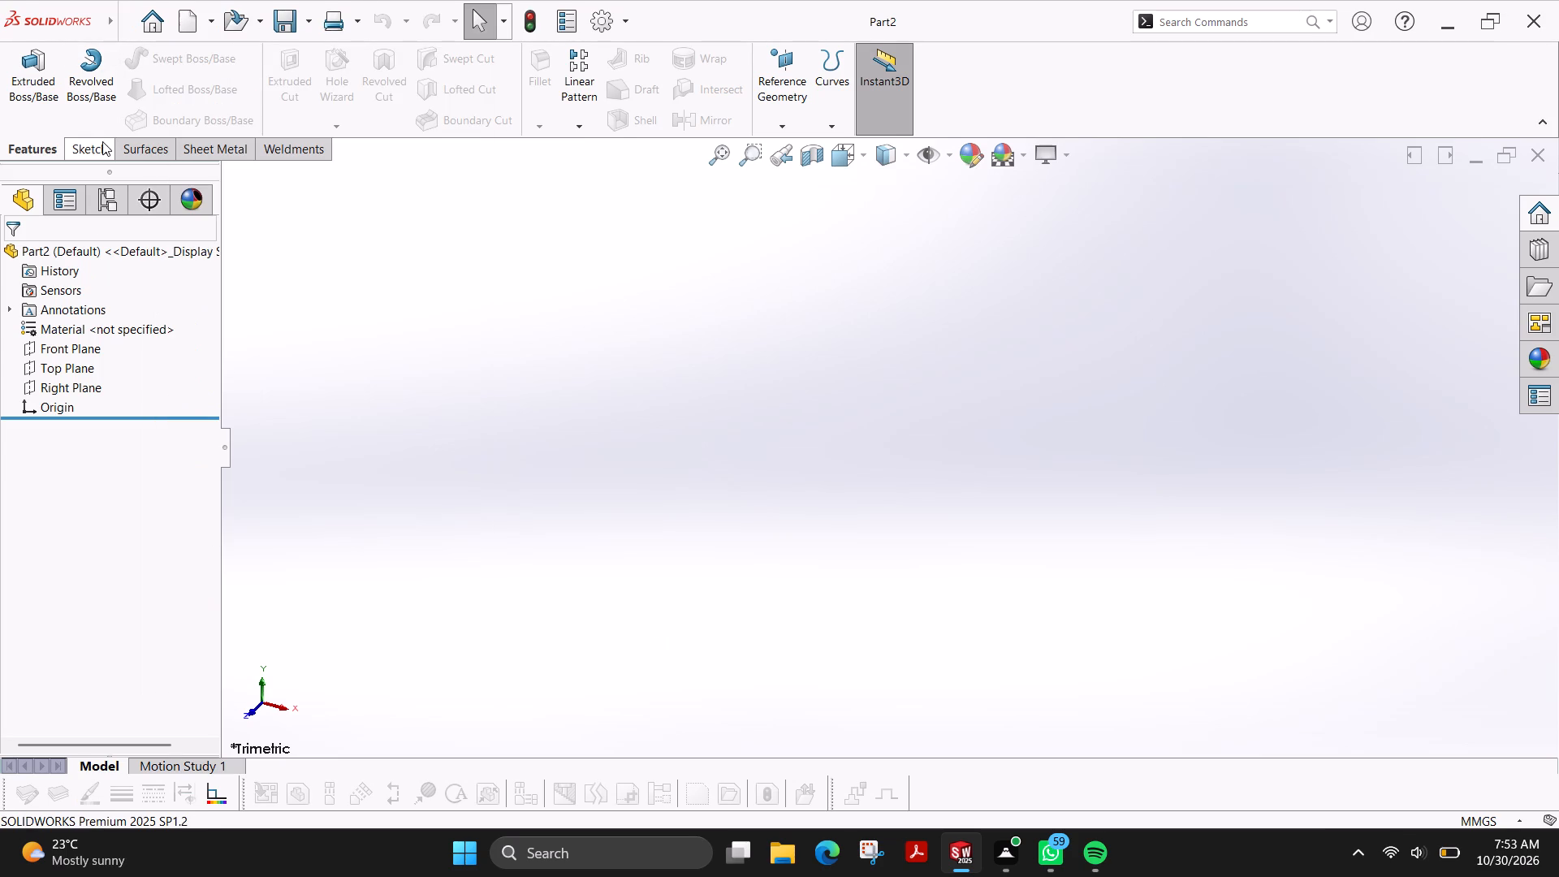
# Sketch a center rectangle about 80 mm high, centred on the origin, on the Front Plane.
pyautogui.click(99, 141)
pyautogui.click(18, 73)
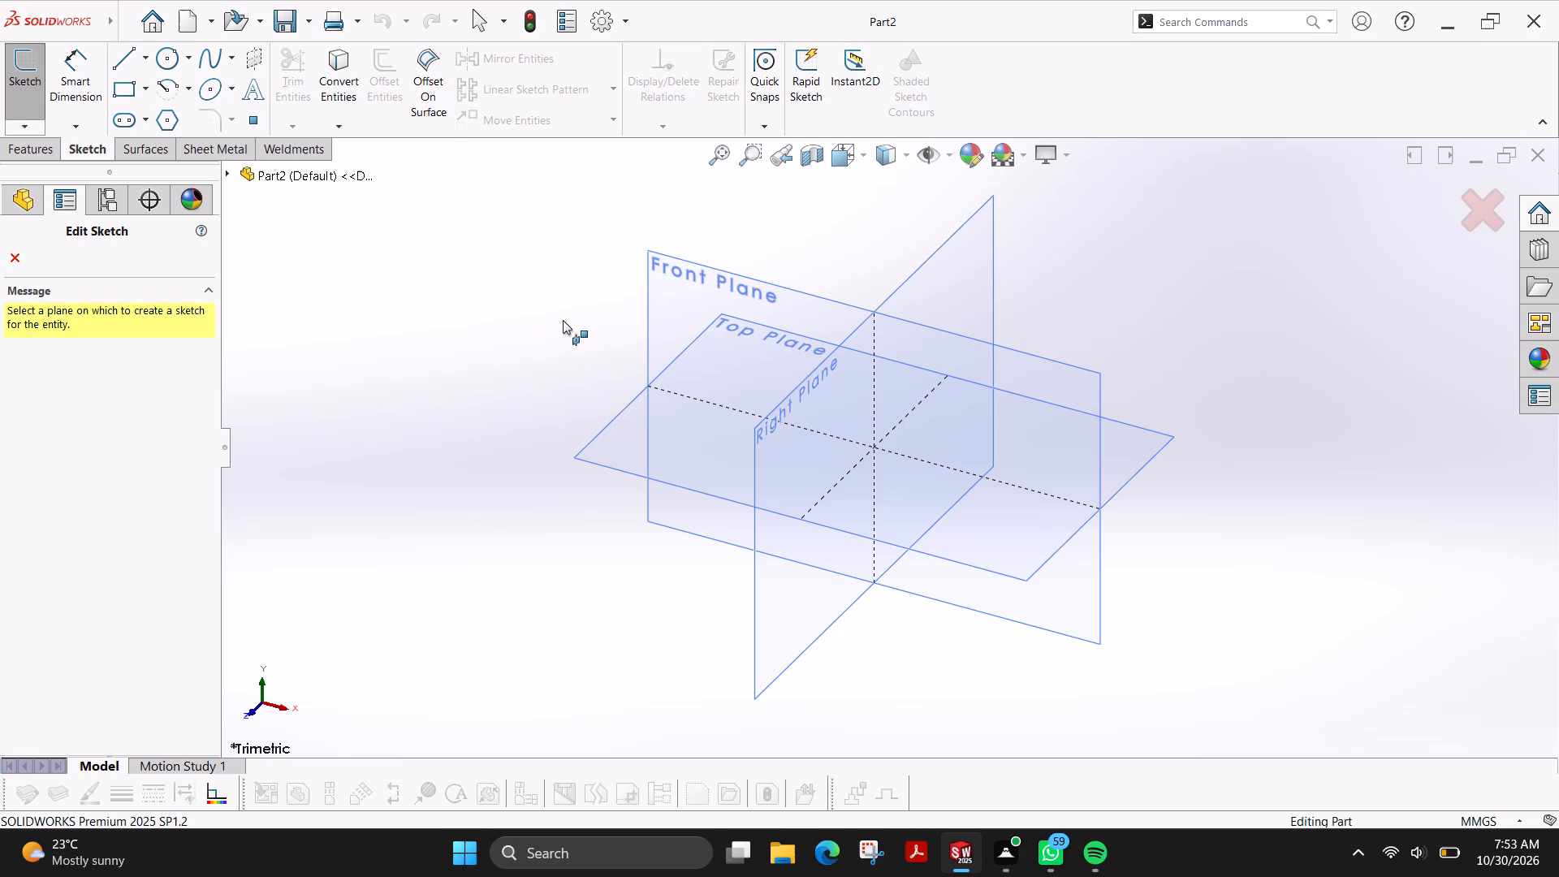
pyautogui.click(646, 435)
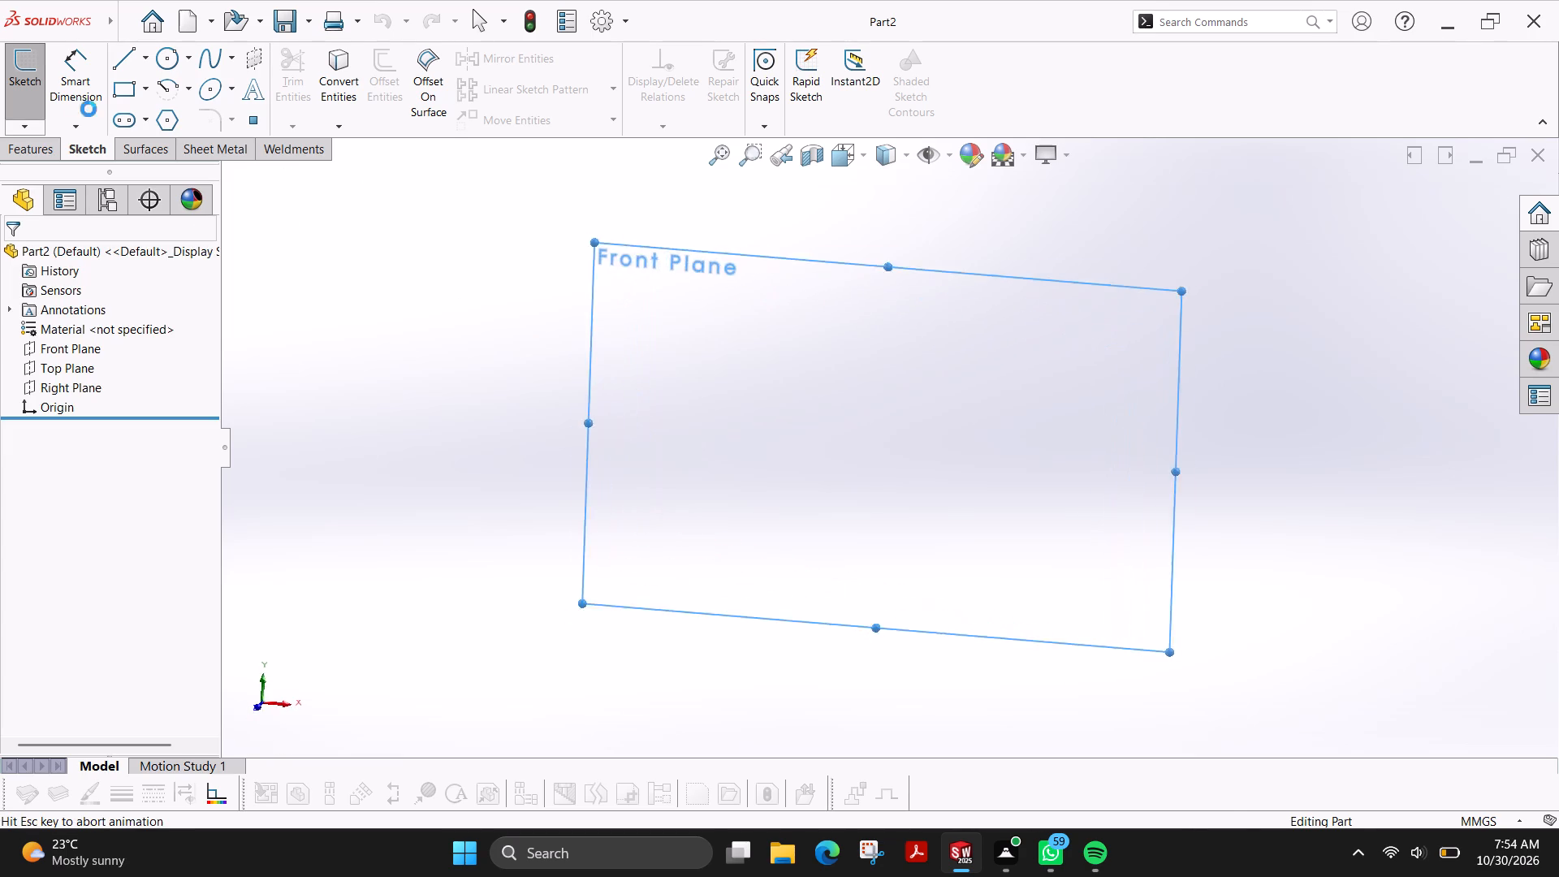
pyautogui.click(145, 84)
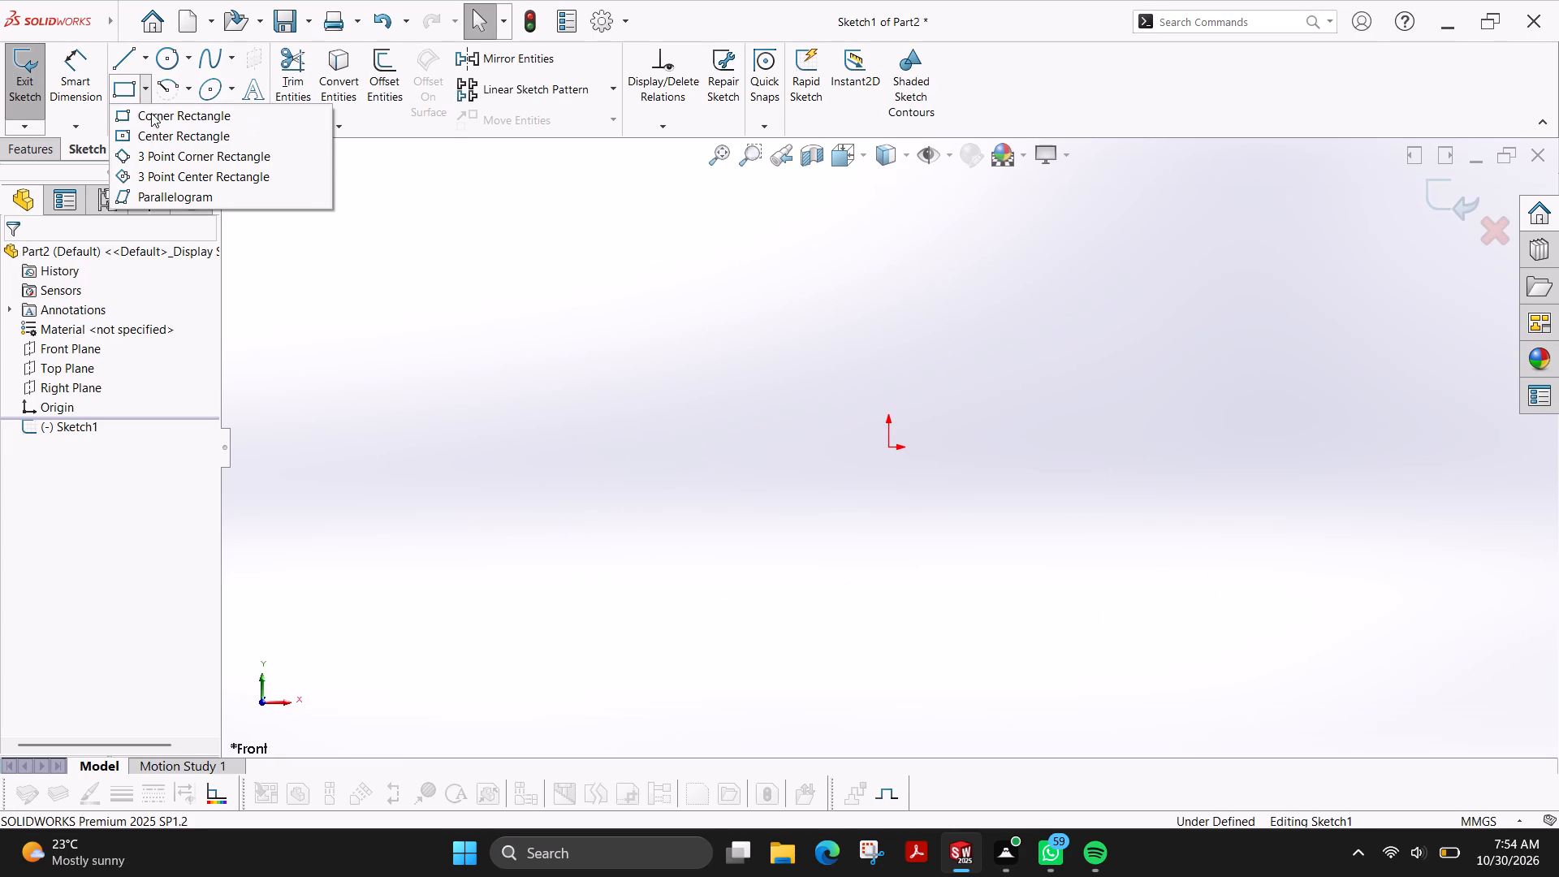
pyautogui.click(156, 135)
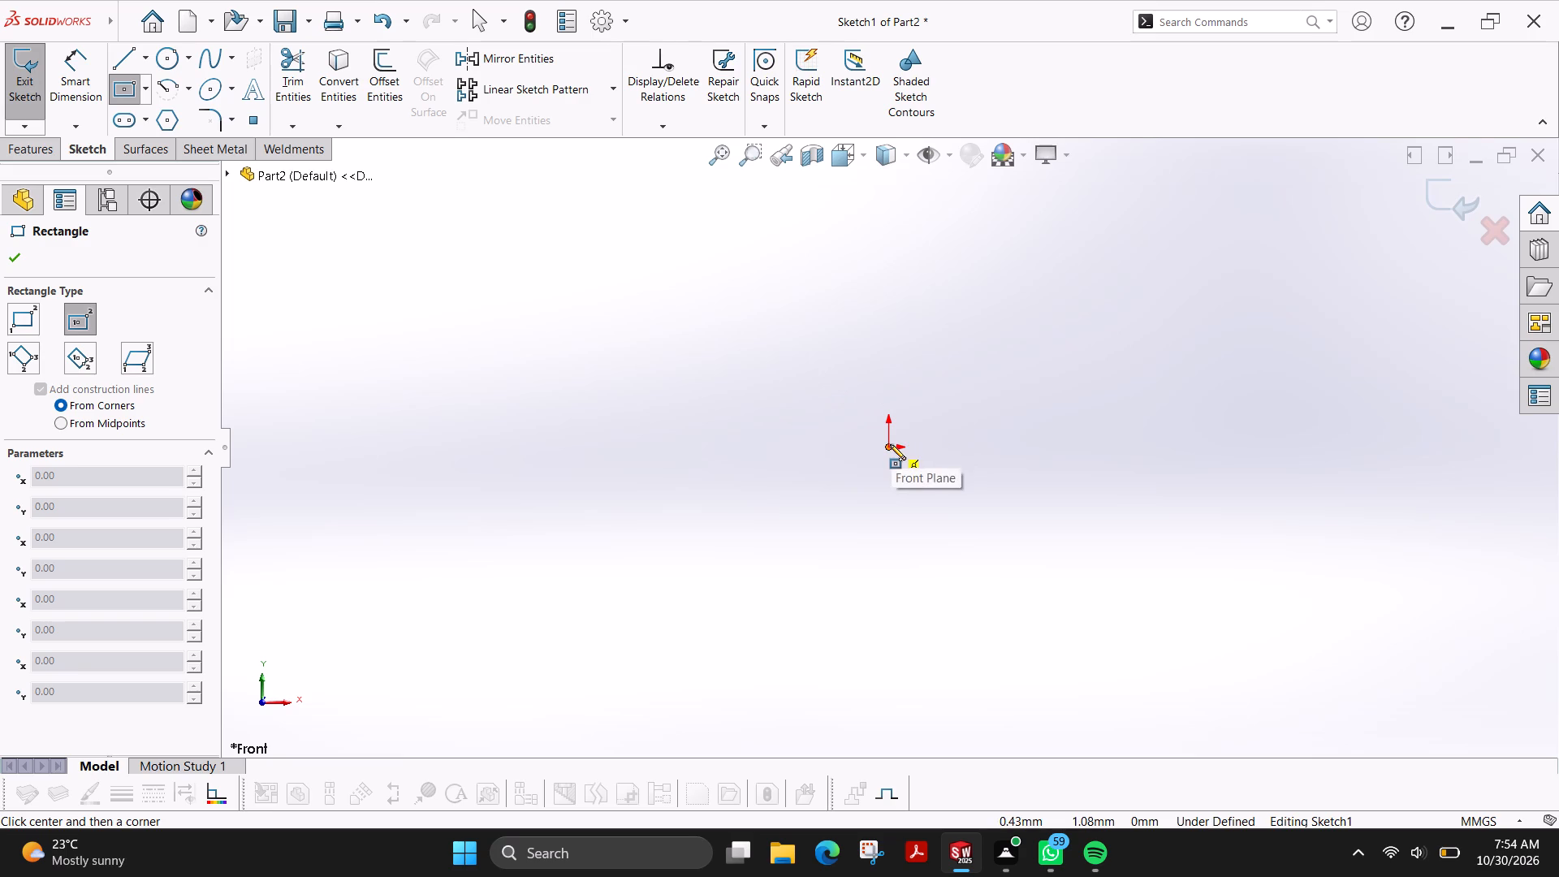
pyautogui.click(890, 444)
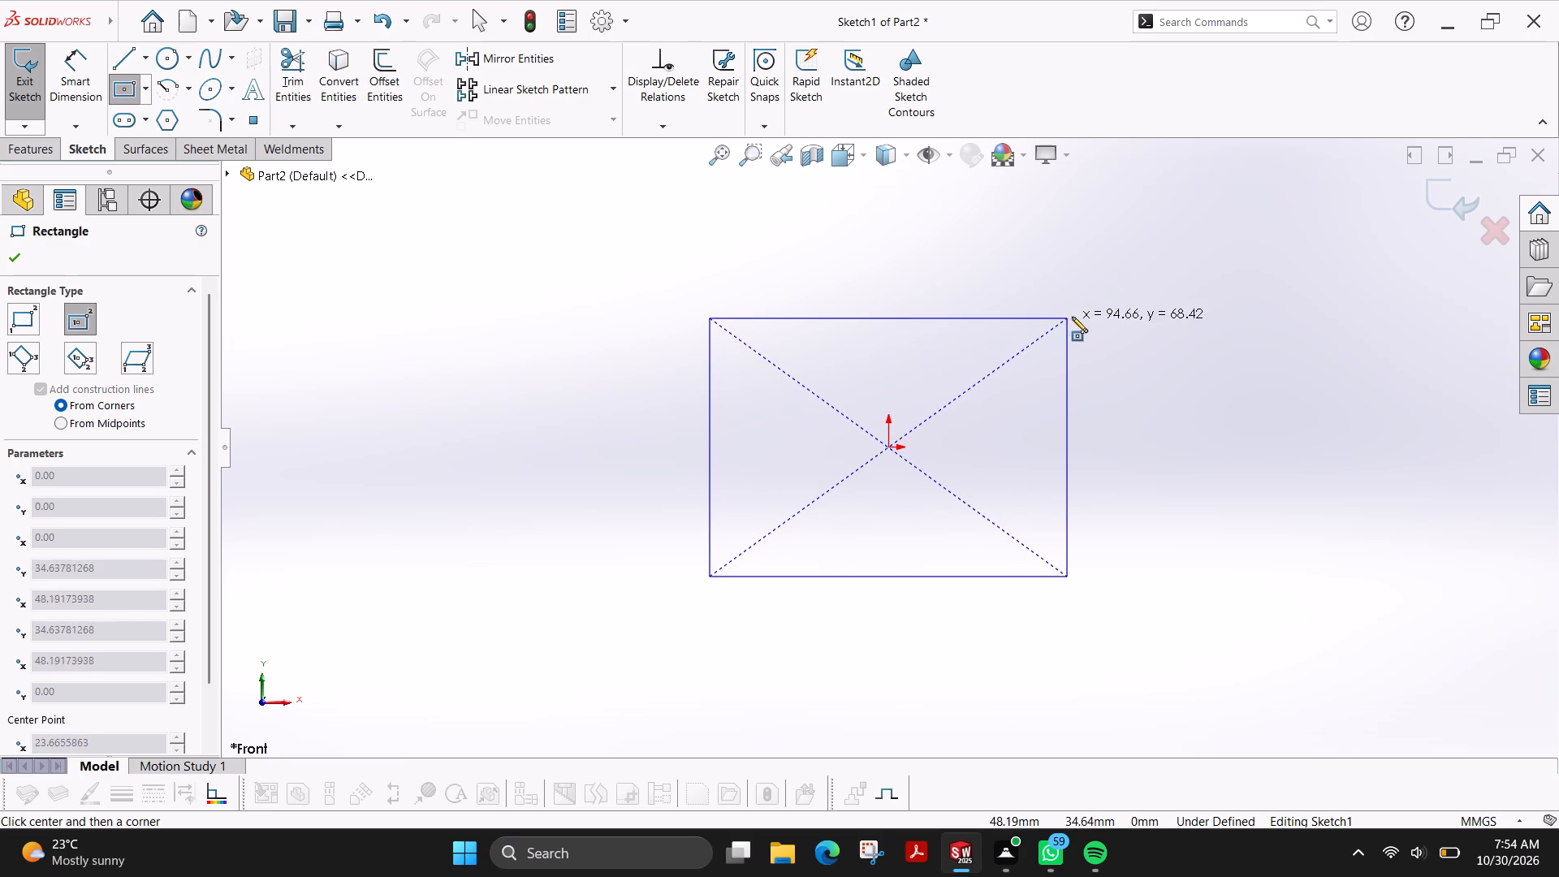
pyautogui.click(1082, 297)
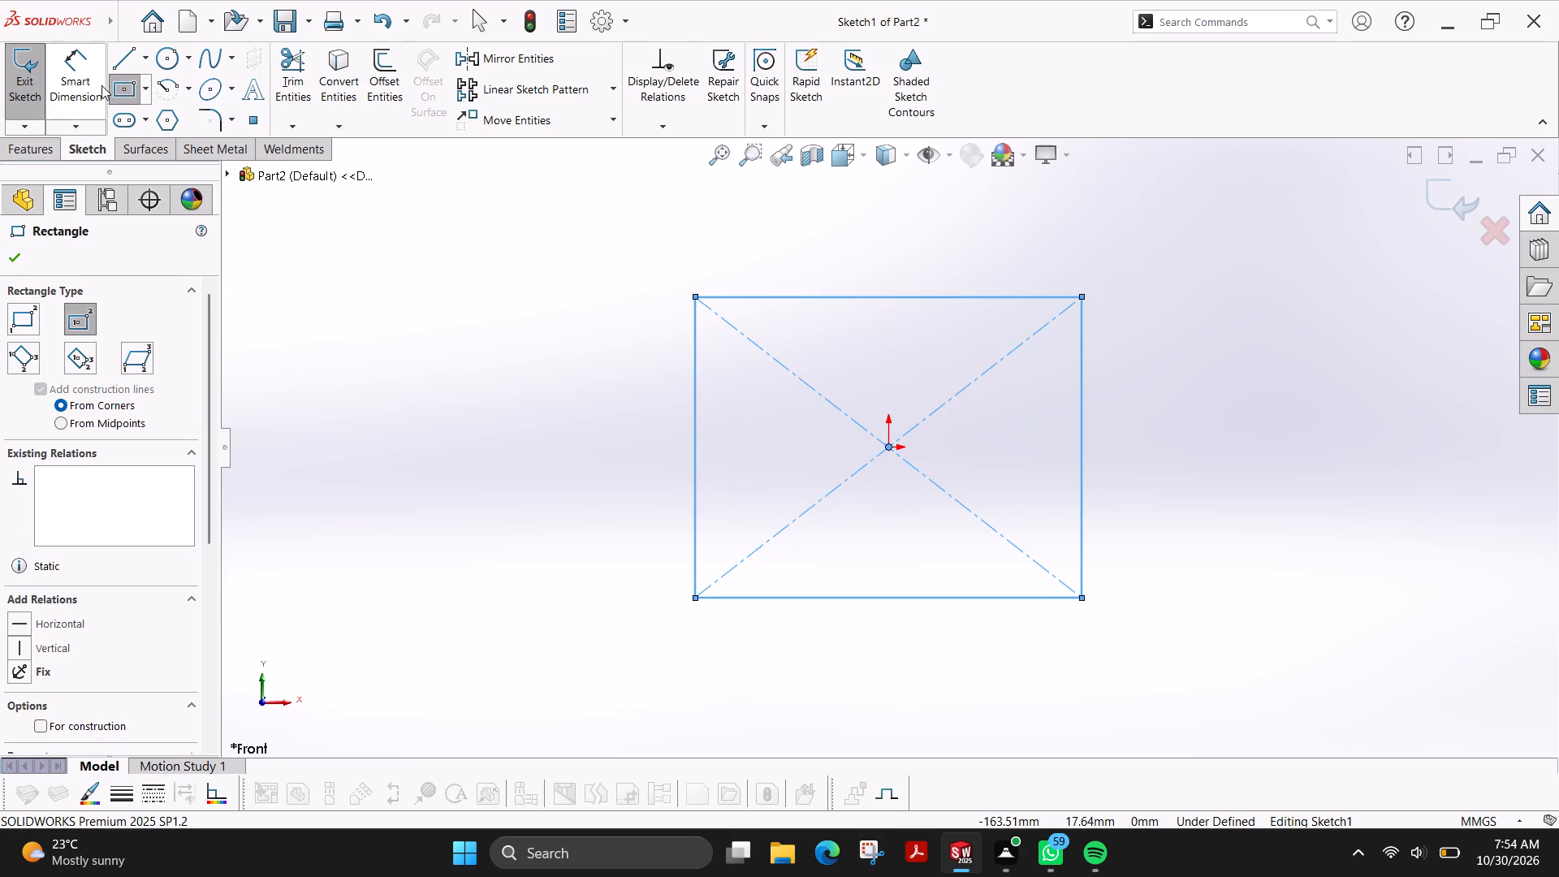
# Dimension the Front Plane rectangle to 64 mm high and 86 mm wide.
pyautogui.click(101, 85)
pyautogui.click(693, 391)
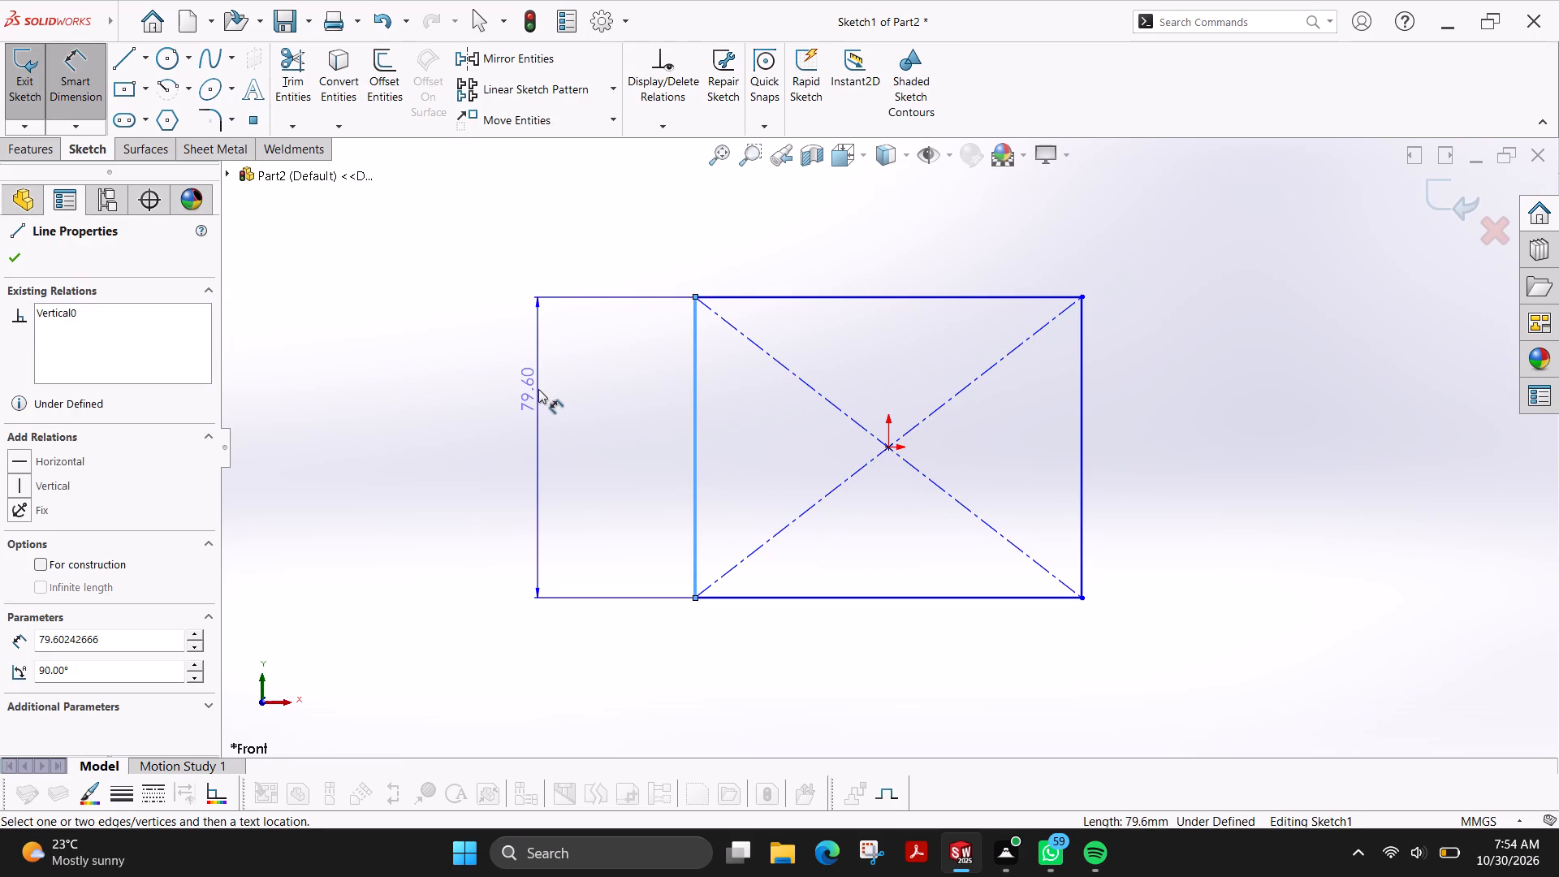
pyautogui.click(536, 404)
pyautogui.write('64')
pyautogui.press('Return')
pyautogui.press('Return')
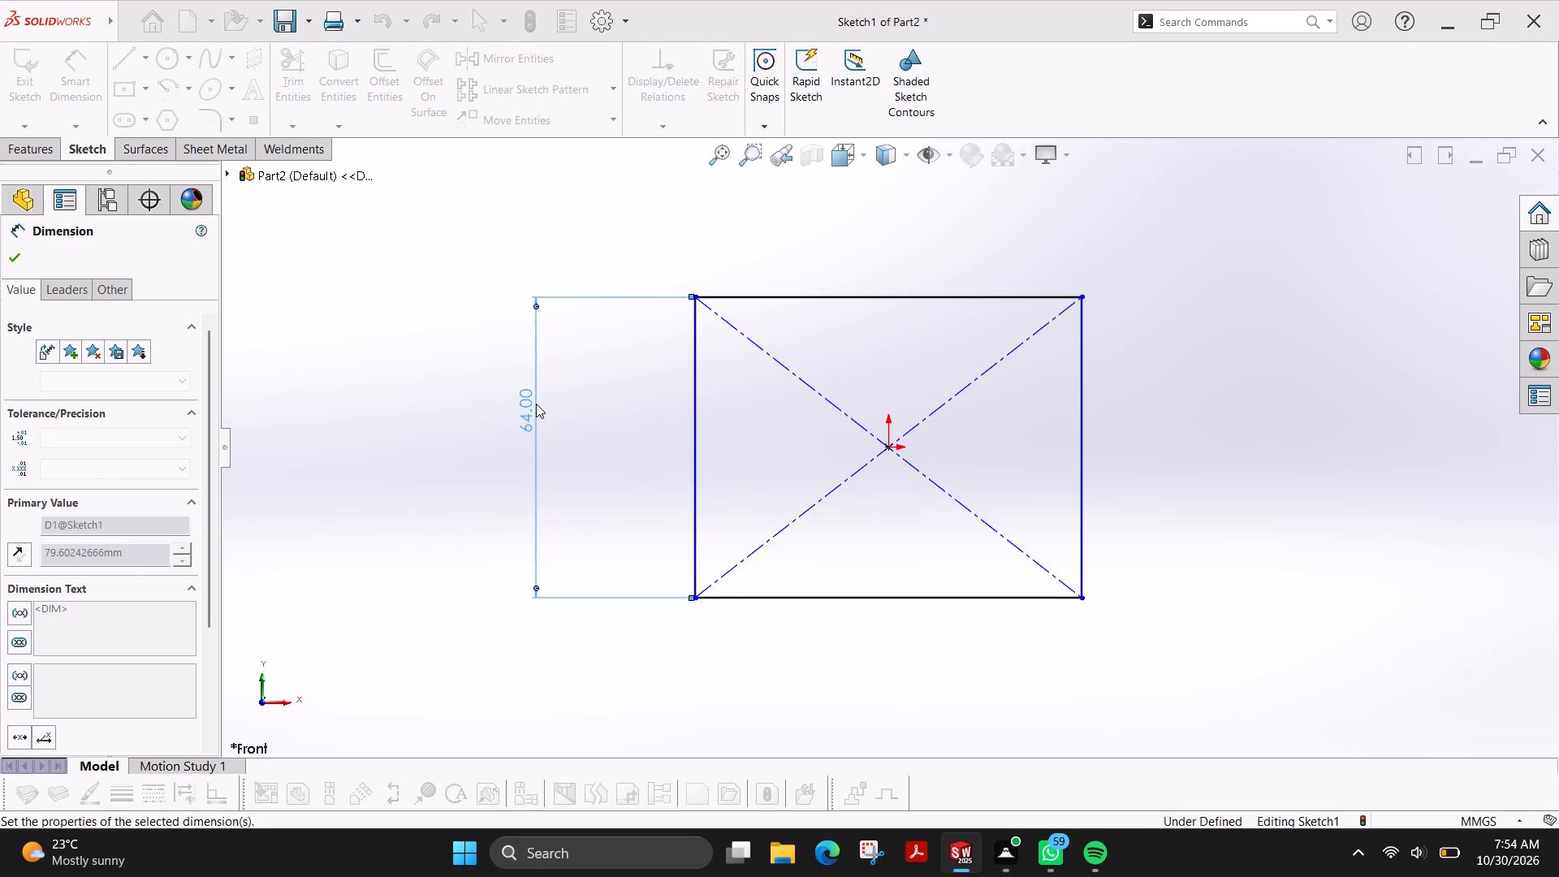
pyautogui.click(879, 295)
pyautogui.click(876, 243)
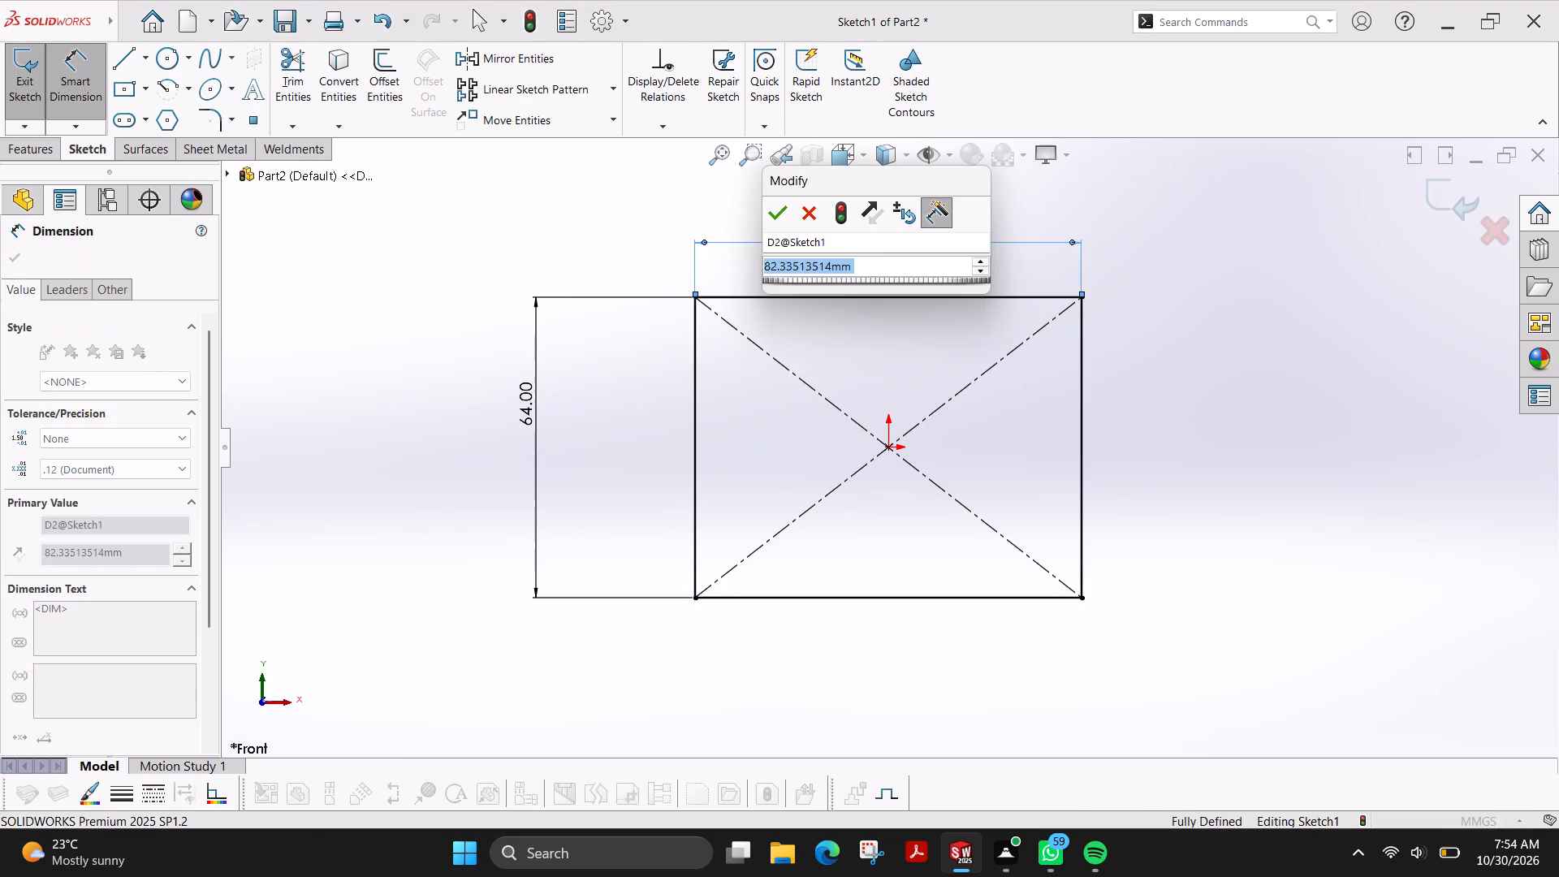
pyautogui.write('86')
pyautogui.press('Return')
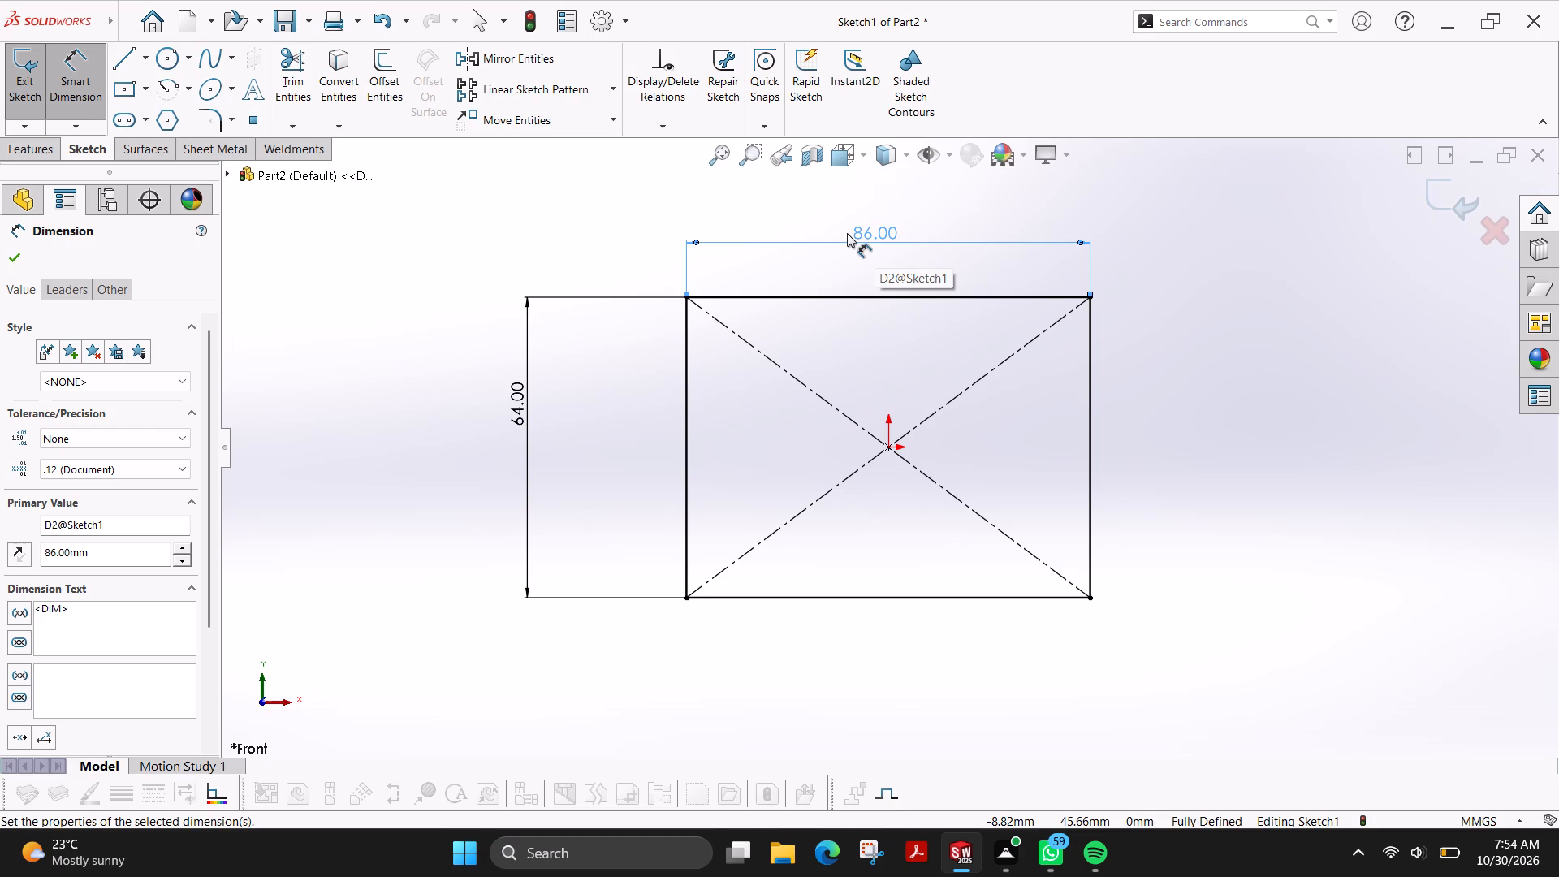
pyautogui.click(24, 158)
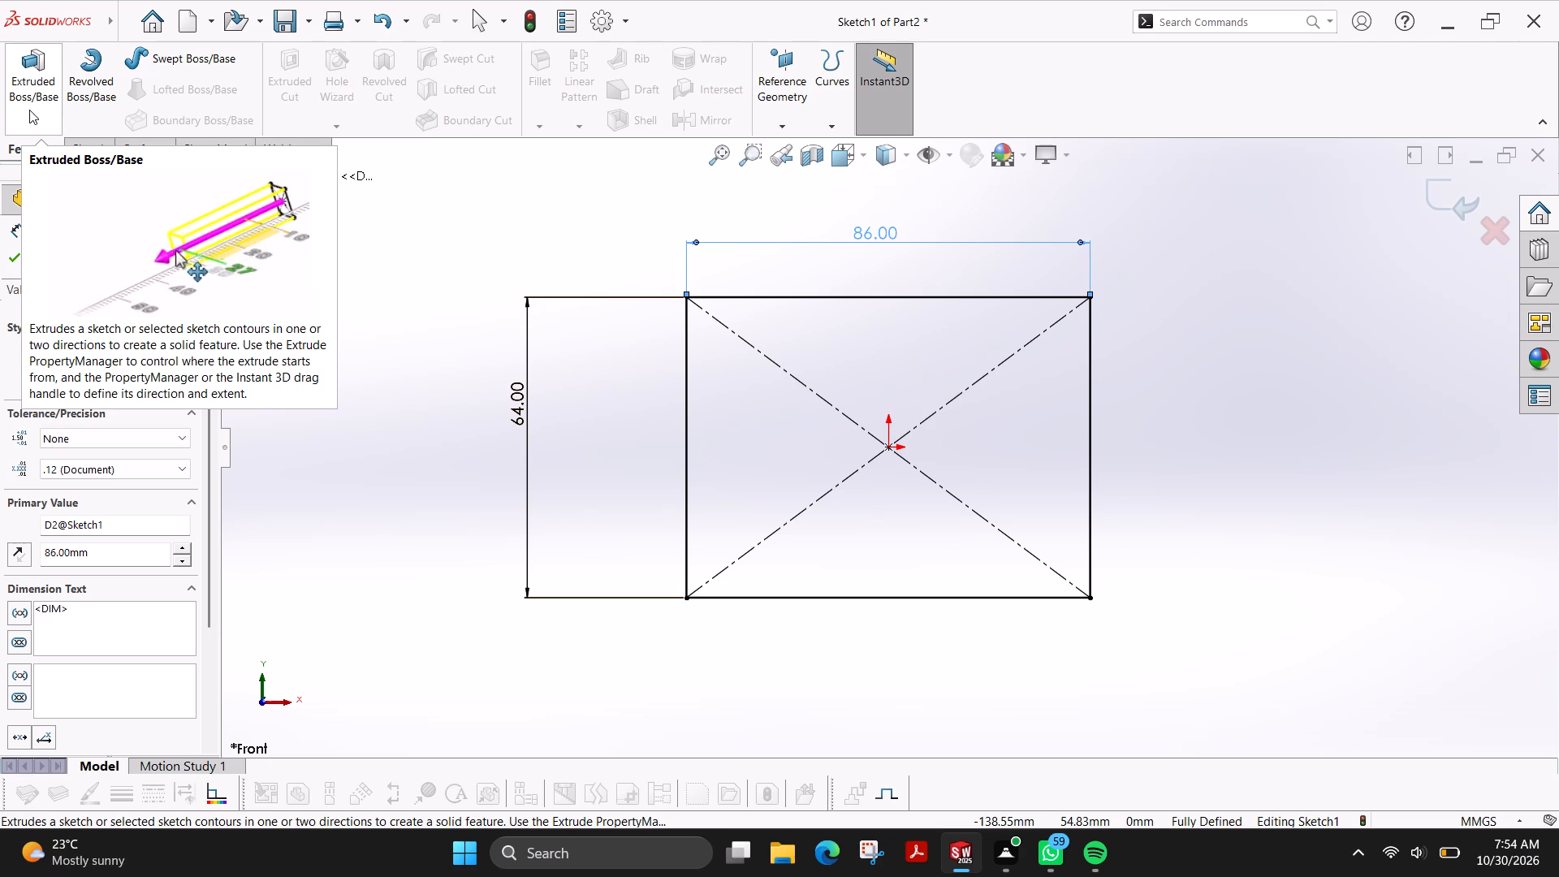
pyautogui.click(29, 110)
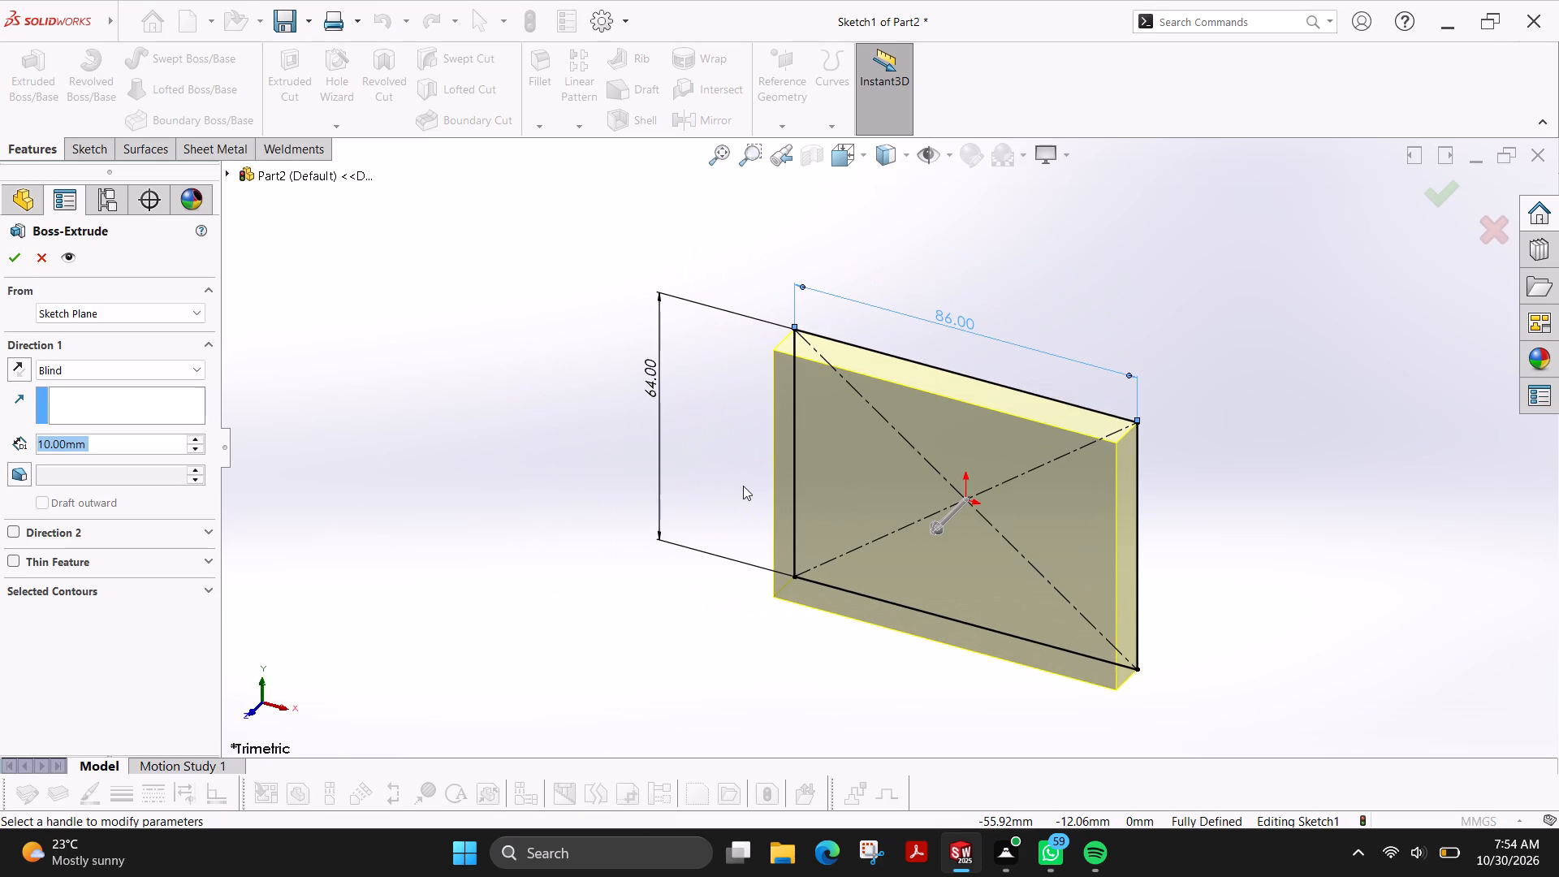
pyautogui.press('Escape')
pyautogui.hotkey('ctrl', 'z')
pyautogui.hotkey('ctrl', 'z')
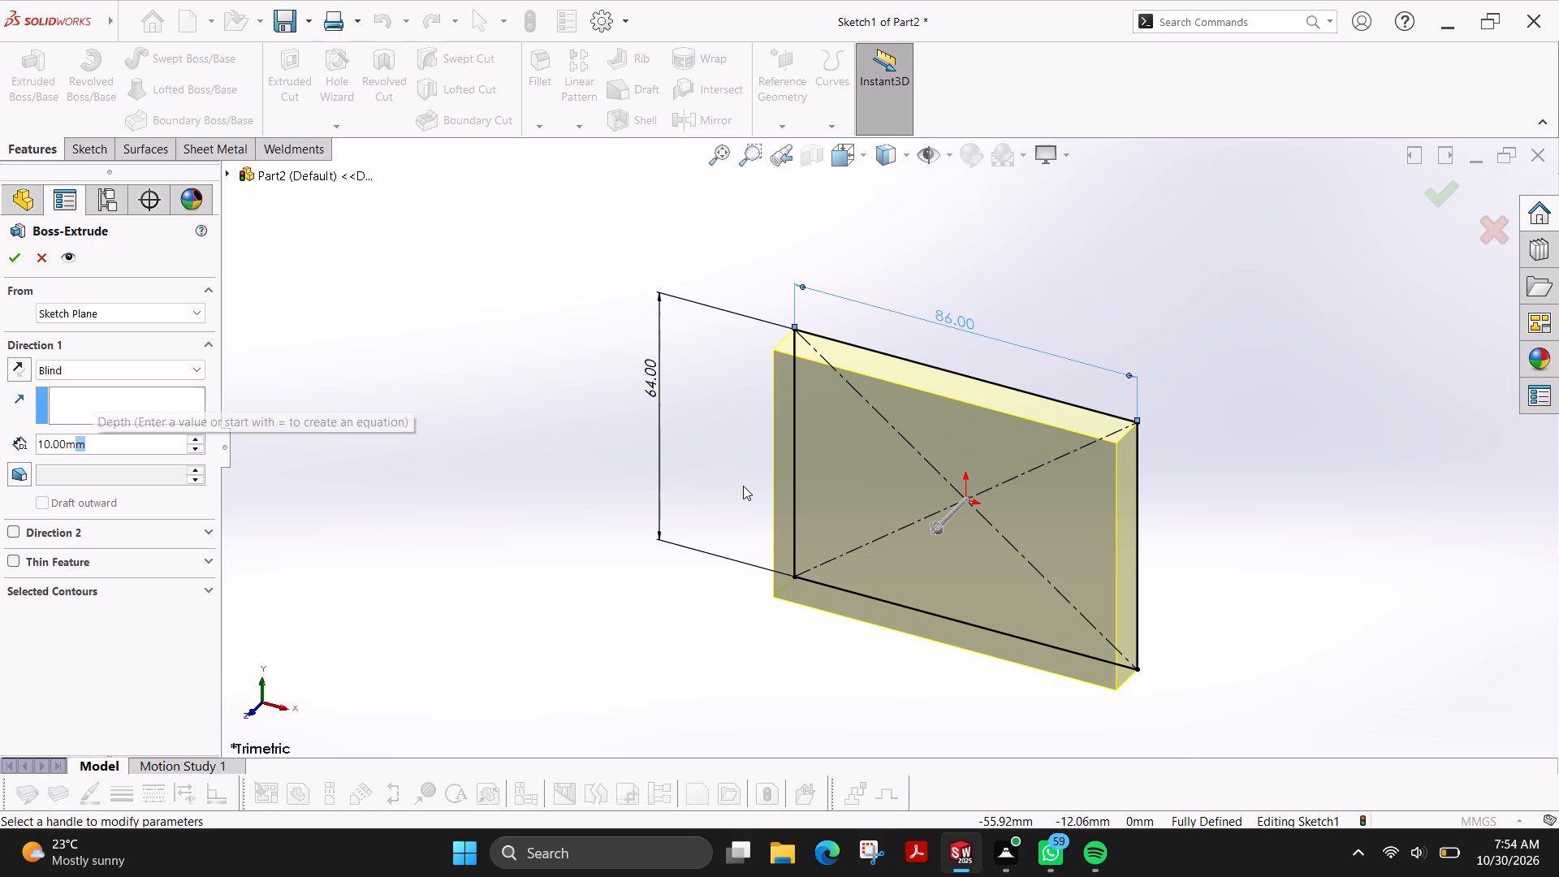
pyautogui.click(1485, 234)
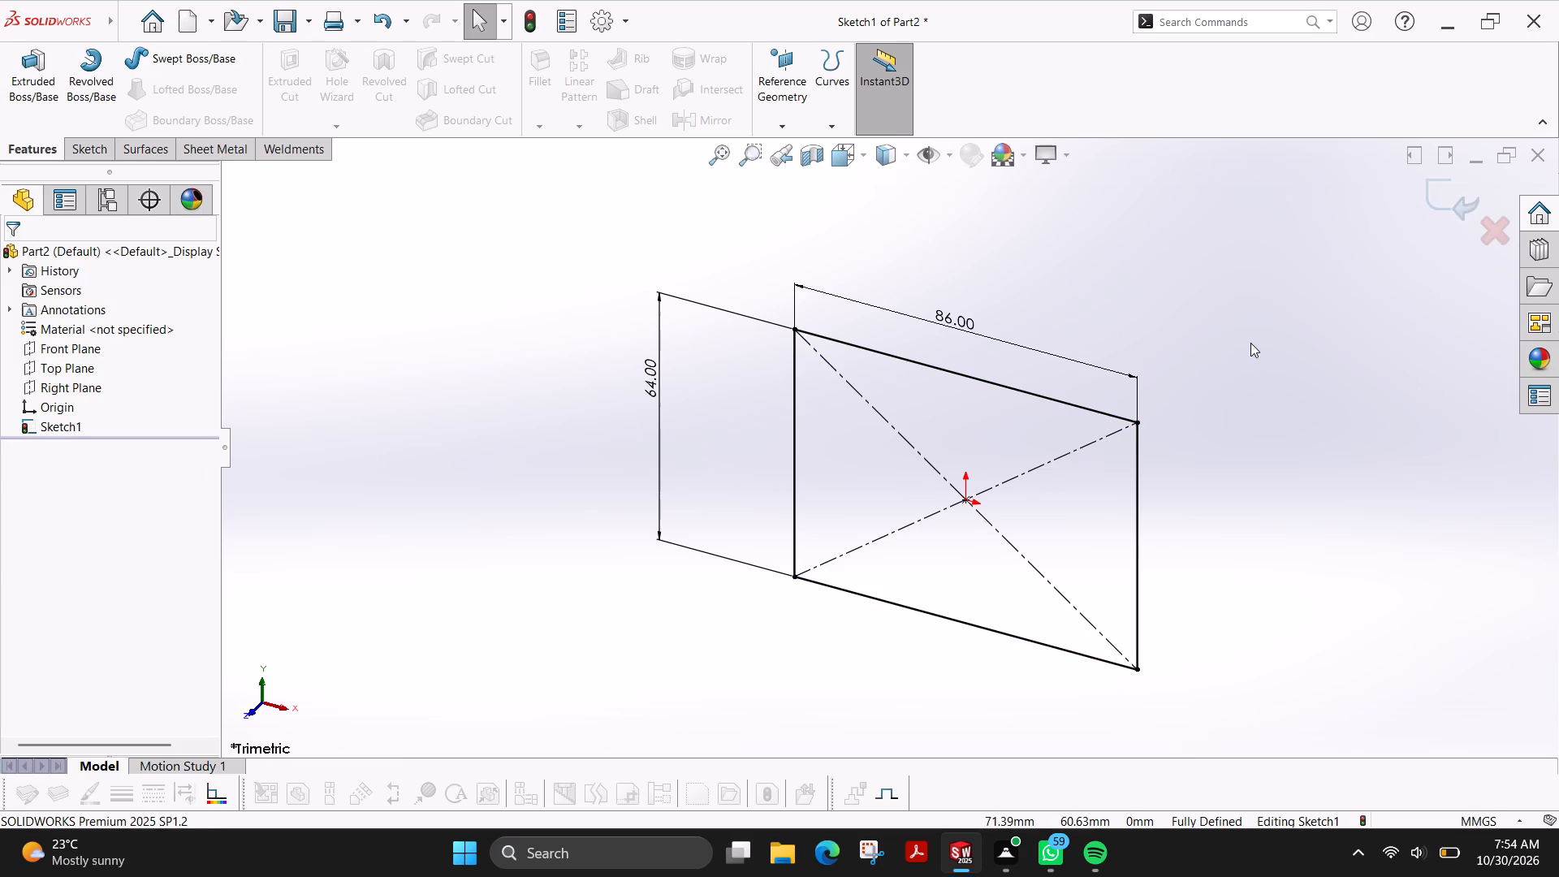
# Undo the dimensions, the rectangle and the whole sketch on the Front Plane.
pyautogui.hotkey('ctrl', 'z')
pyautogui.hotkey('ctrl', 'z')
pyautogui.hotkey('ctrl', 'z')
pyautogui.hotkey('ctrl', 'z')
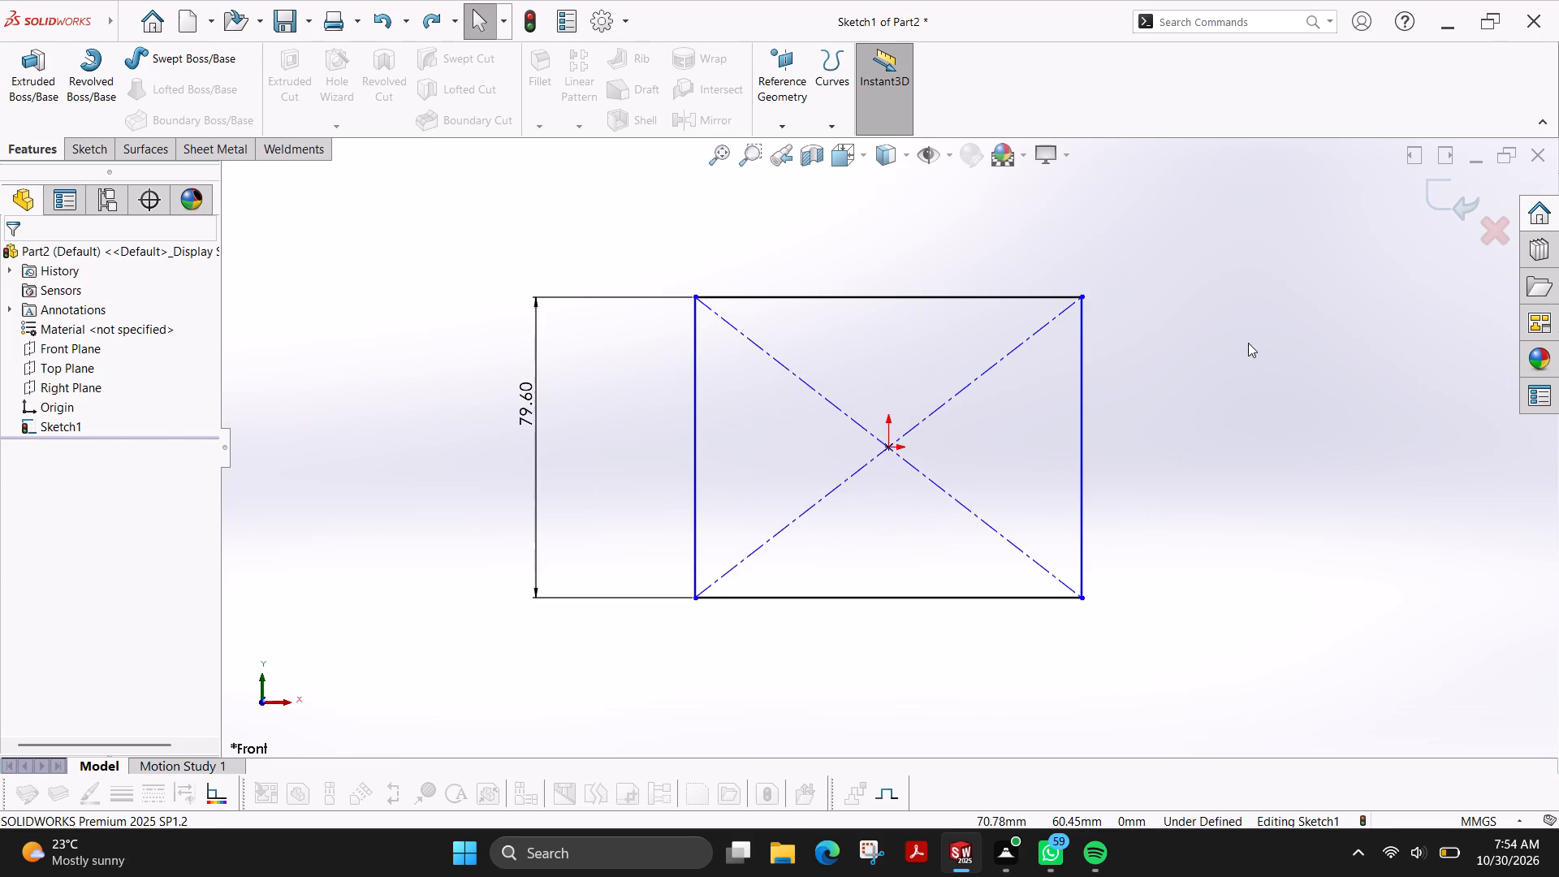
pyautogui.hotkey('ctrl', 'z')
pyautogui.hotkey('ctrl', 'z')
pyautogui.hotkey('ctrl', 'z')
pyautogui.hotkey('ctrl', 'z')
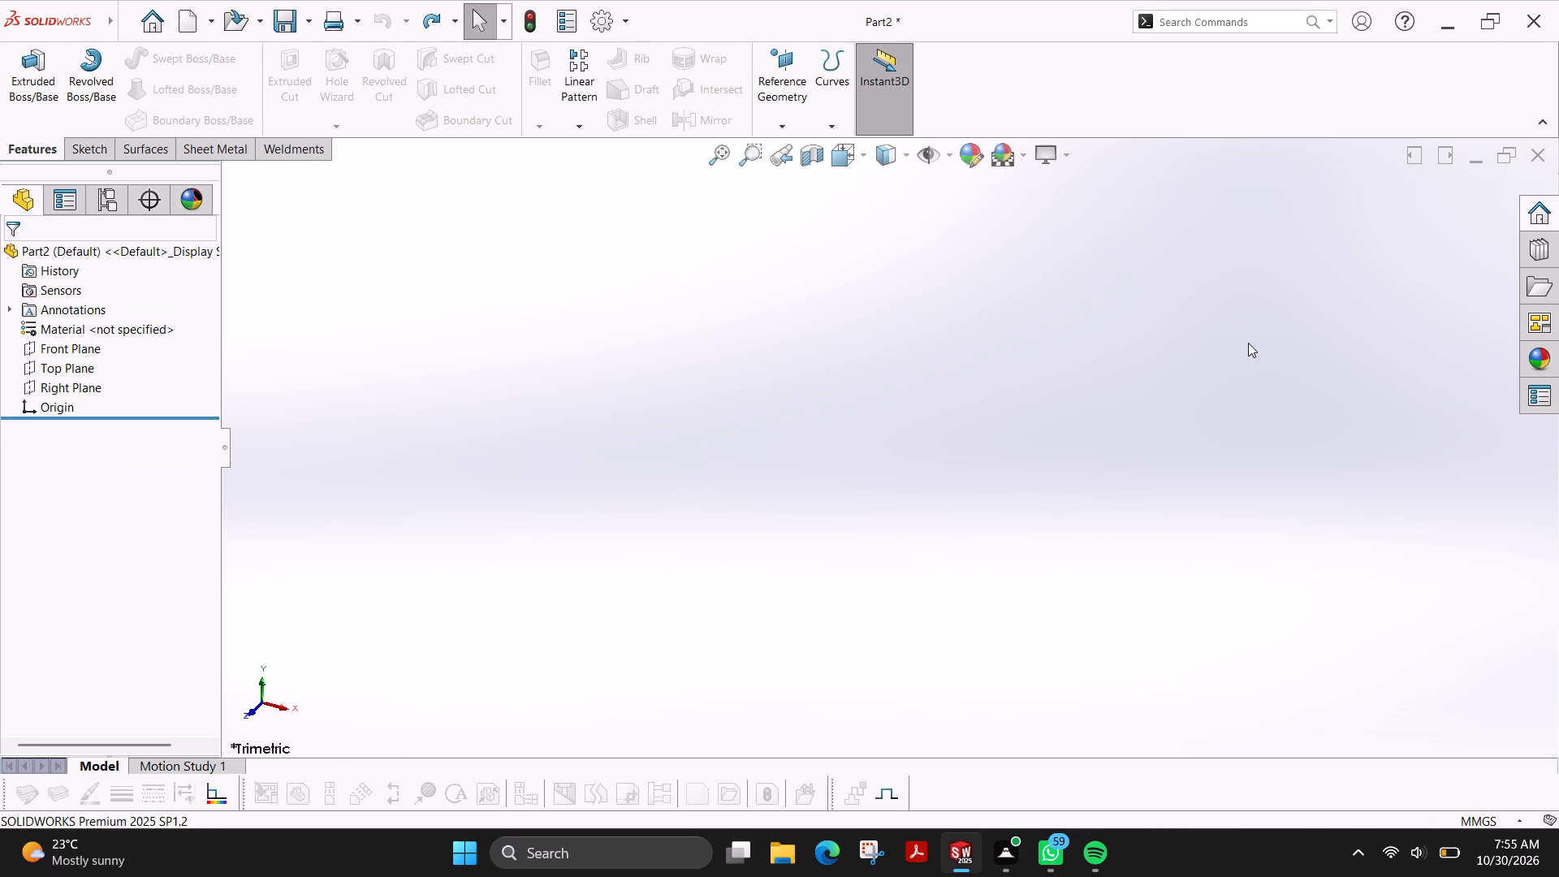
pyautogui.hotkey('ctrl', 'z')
# Sketch a center rectangle about 143 mm wide, centred on the origin, on the Top Plane.
pyautogui.click(95, 144)
pyautogui.click(21, 50)
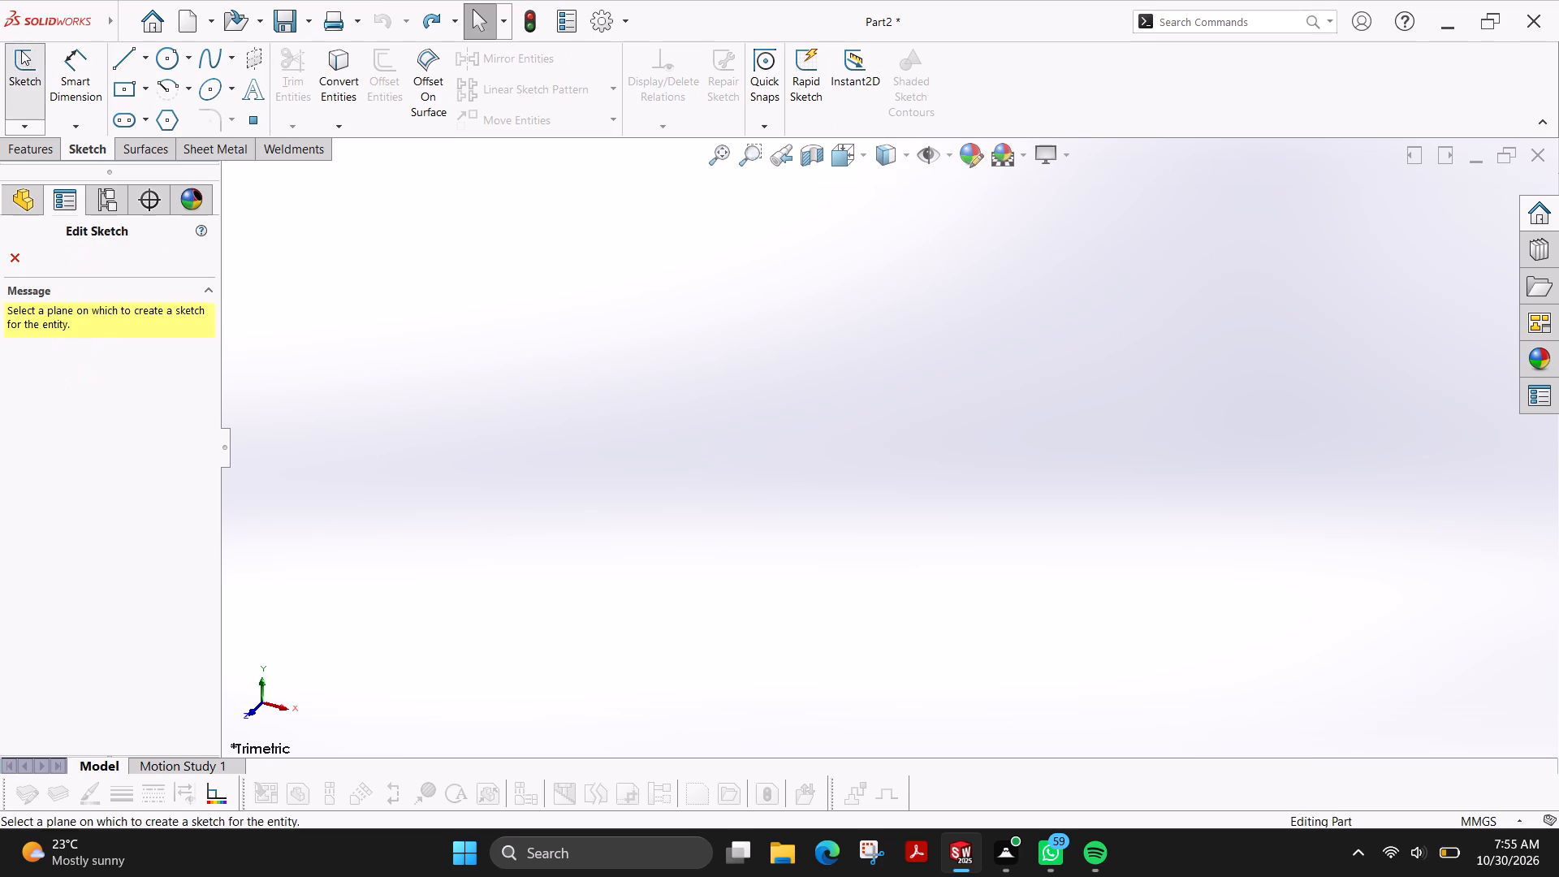
pyautogui.click(668, 437)
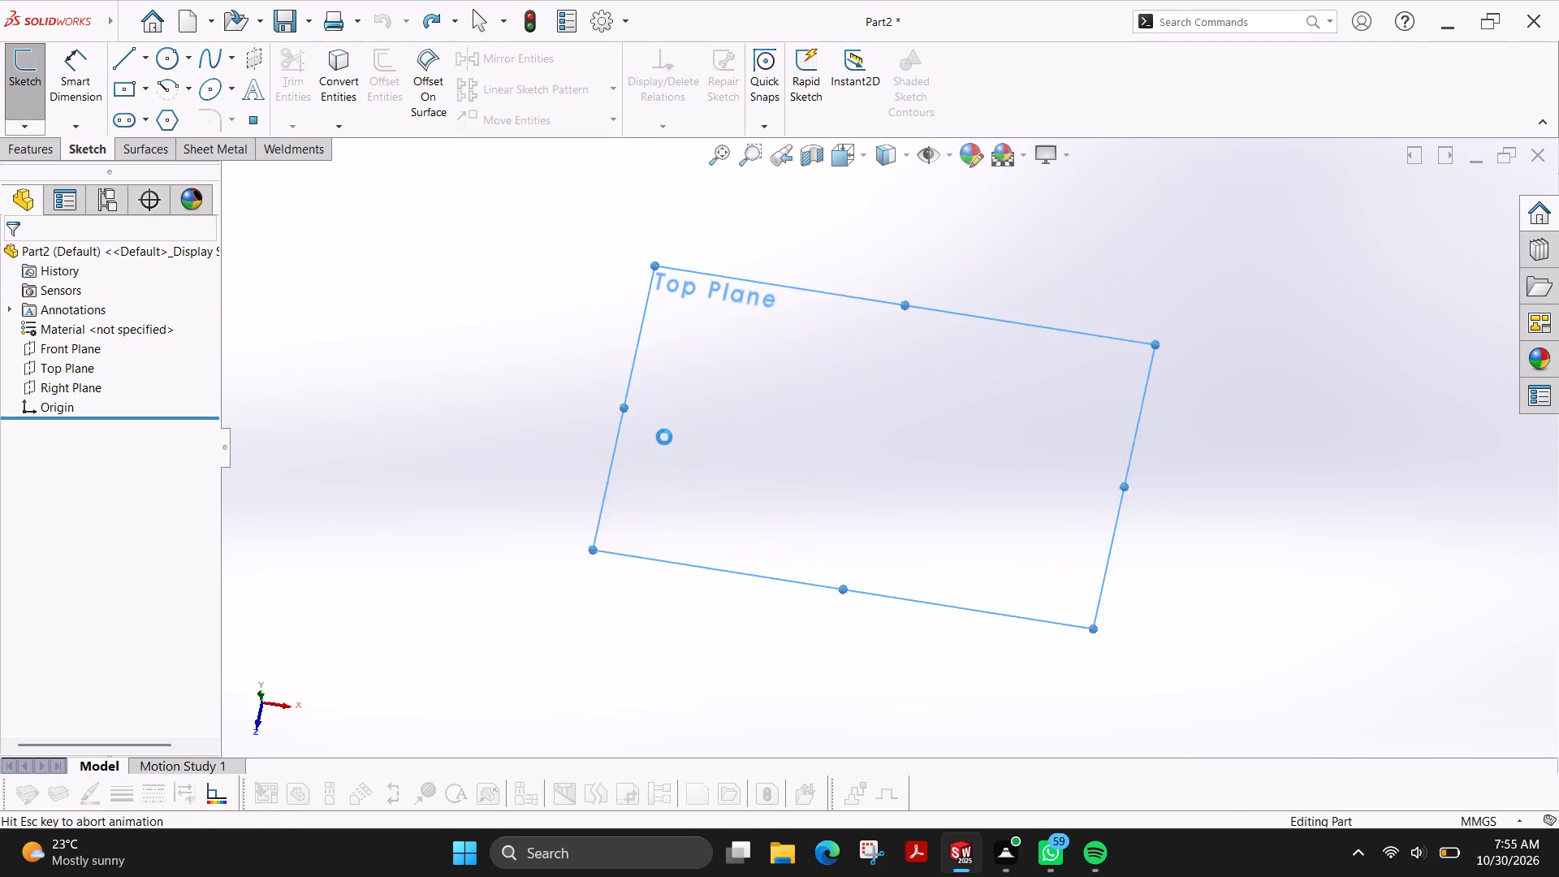
pyautogui.click(126, 89)
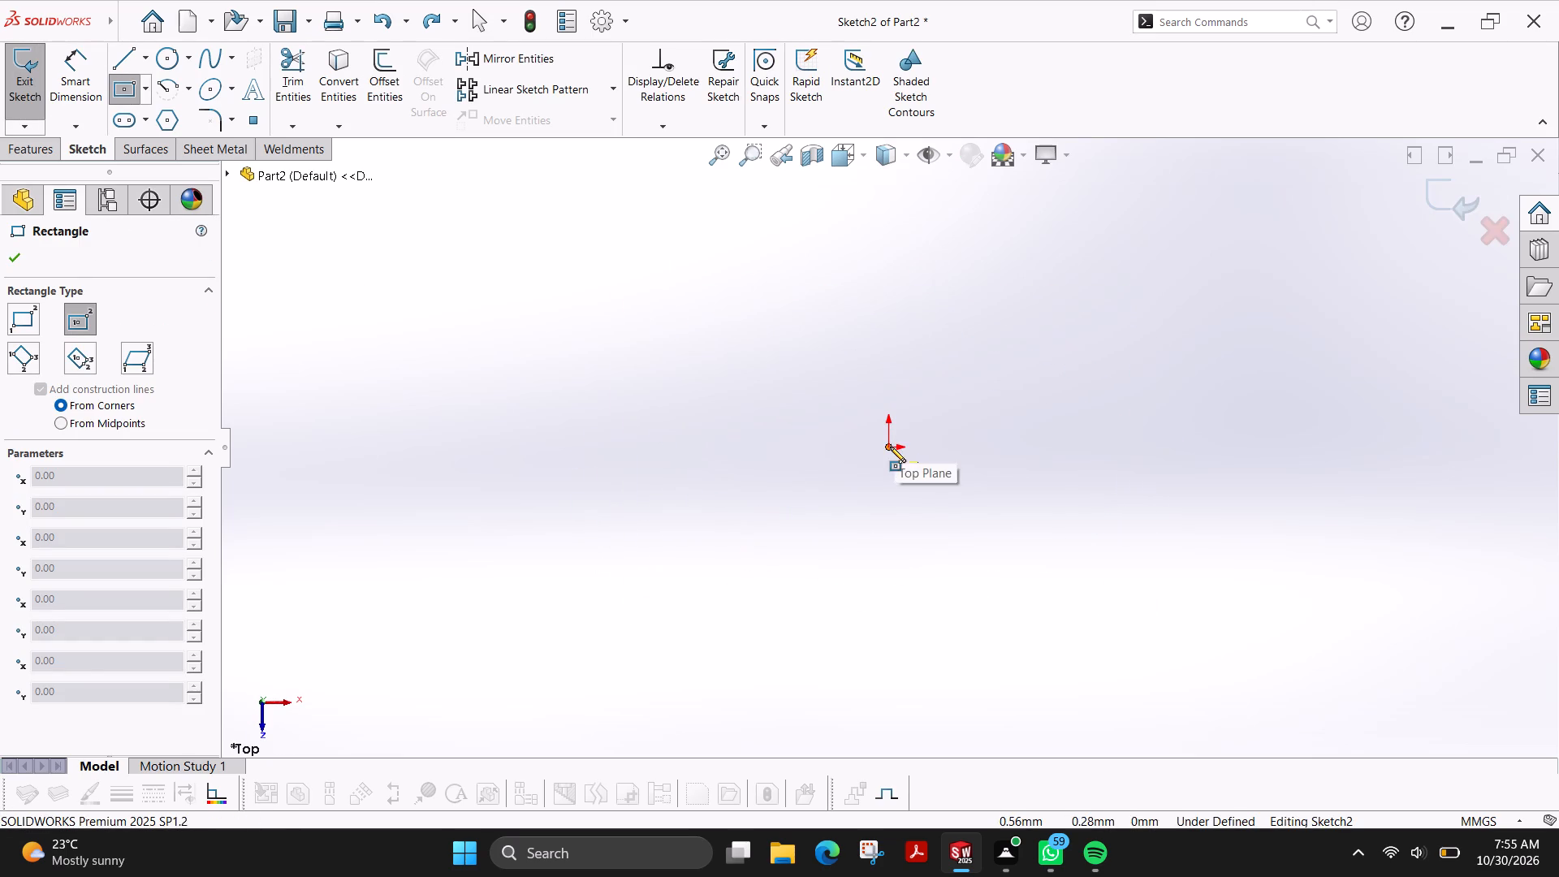
pyautogui.click(890, 447)
pyautogui.click(1096, 275)
# Dimension the Top Plane rectangle with an 86 mm horizontal side and a 64 mm vertical side.
pyautogui.click(56, 93)
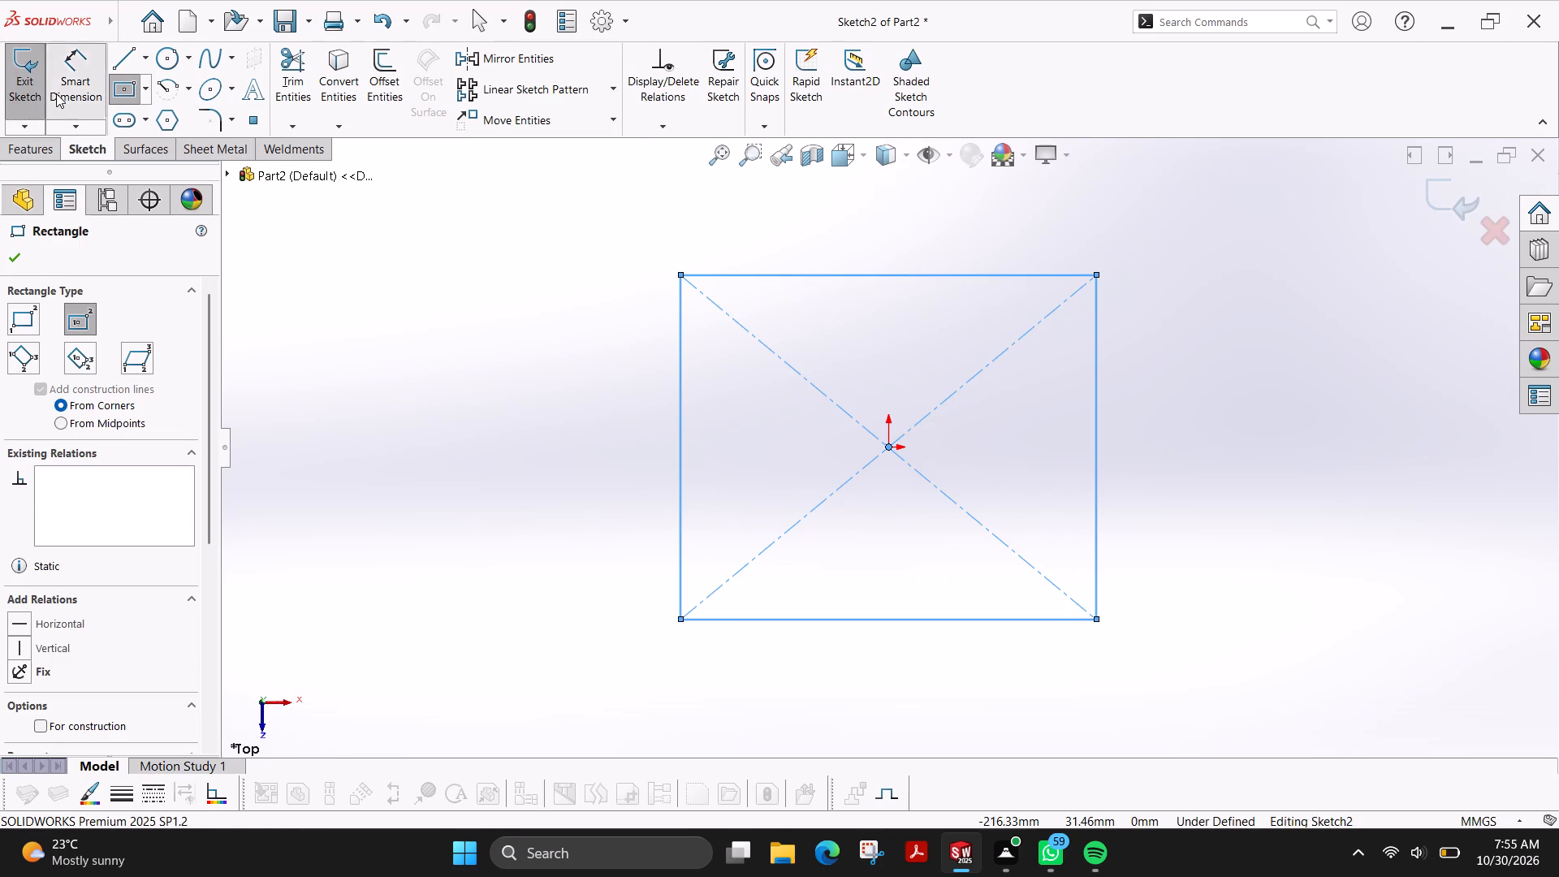
pyautogui.click(784, 279)
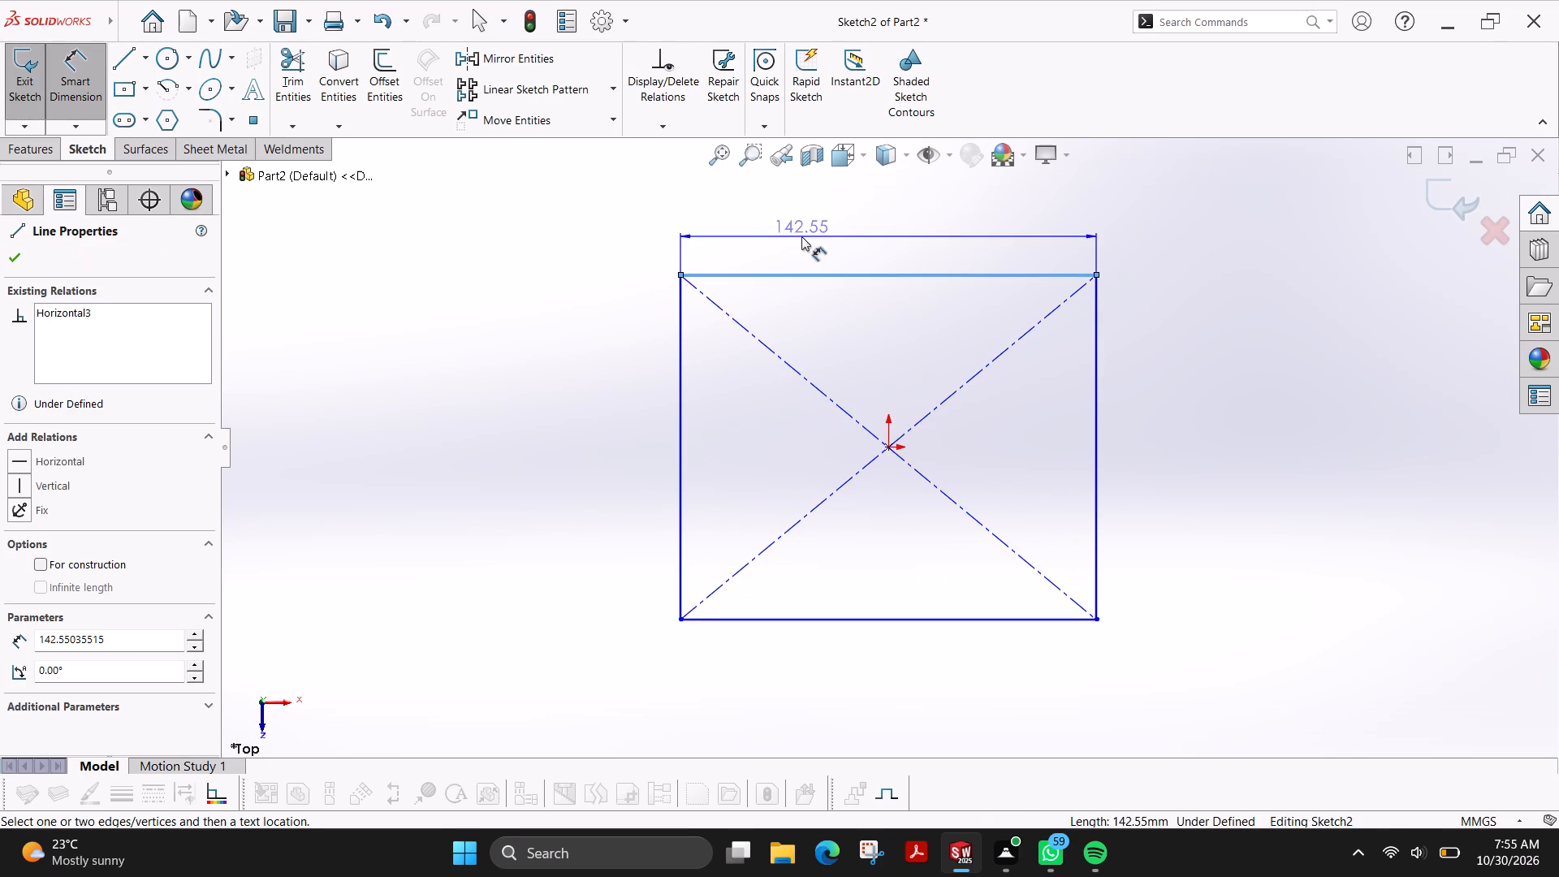
pyautogui.click(832, 235)
pyautogui.write('86')
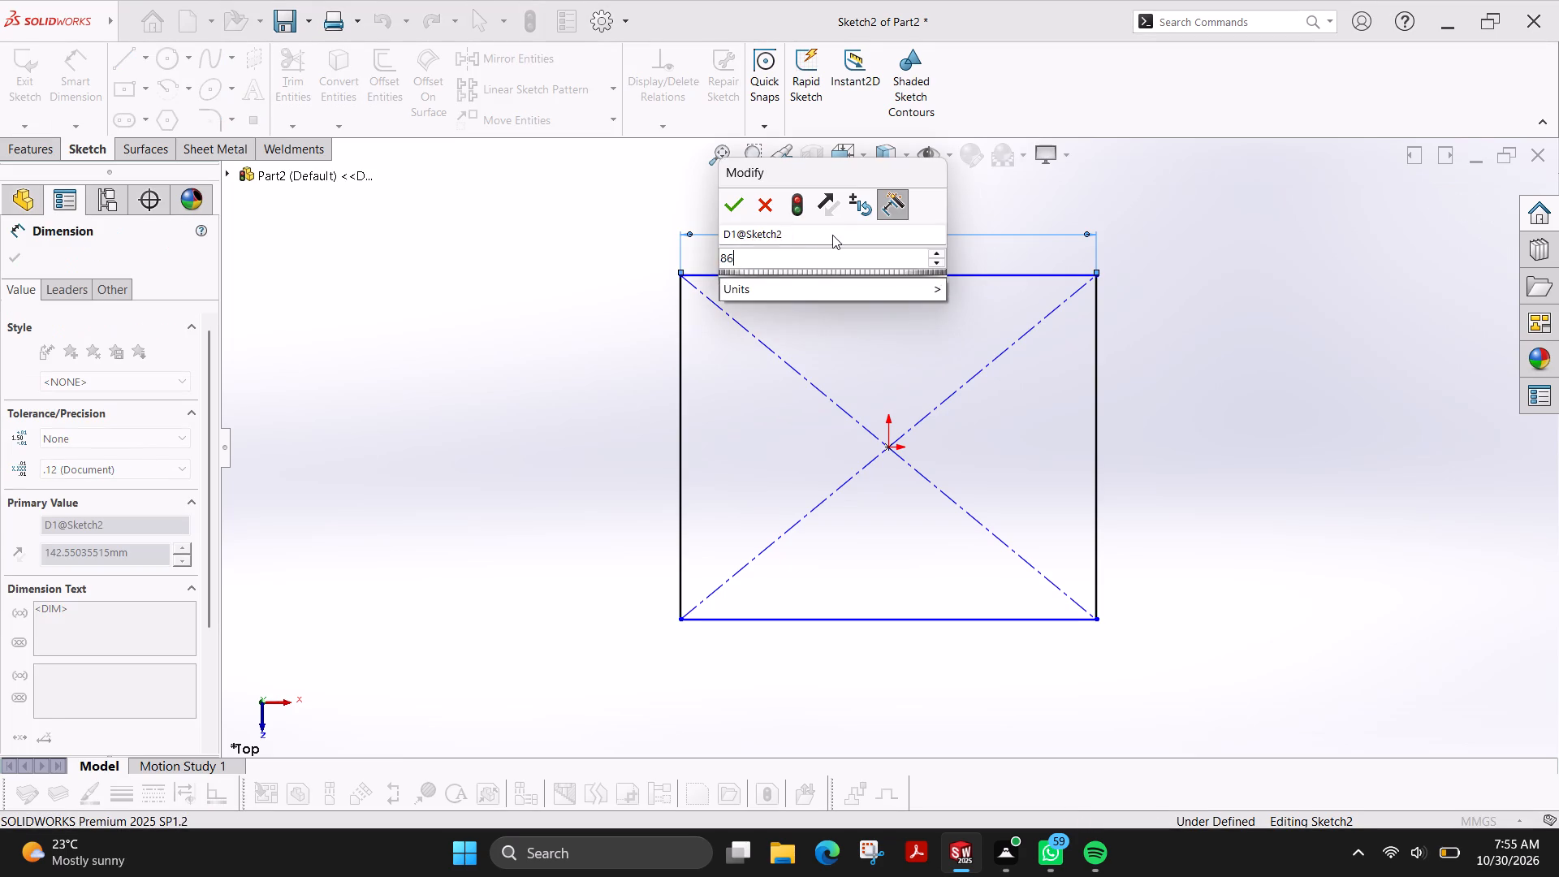
pyautogui.press('Return')
pyautogui.click(680, 447)
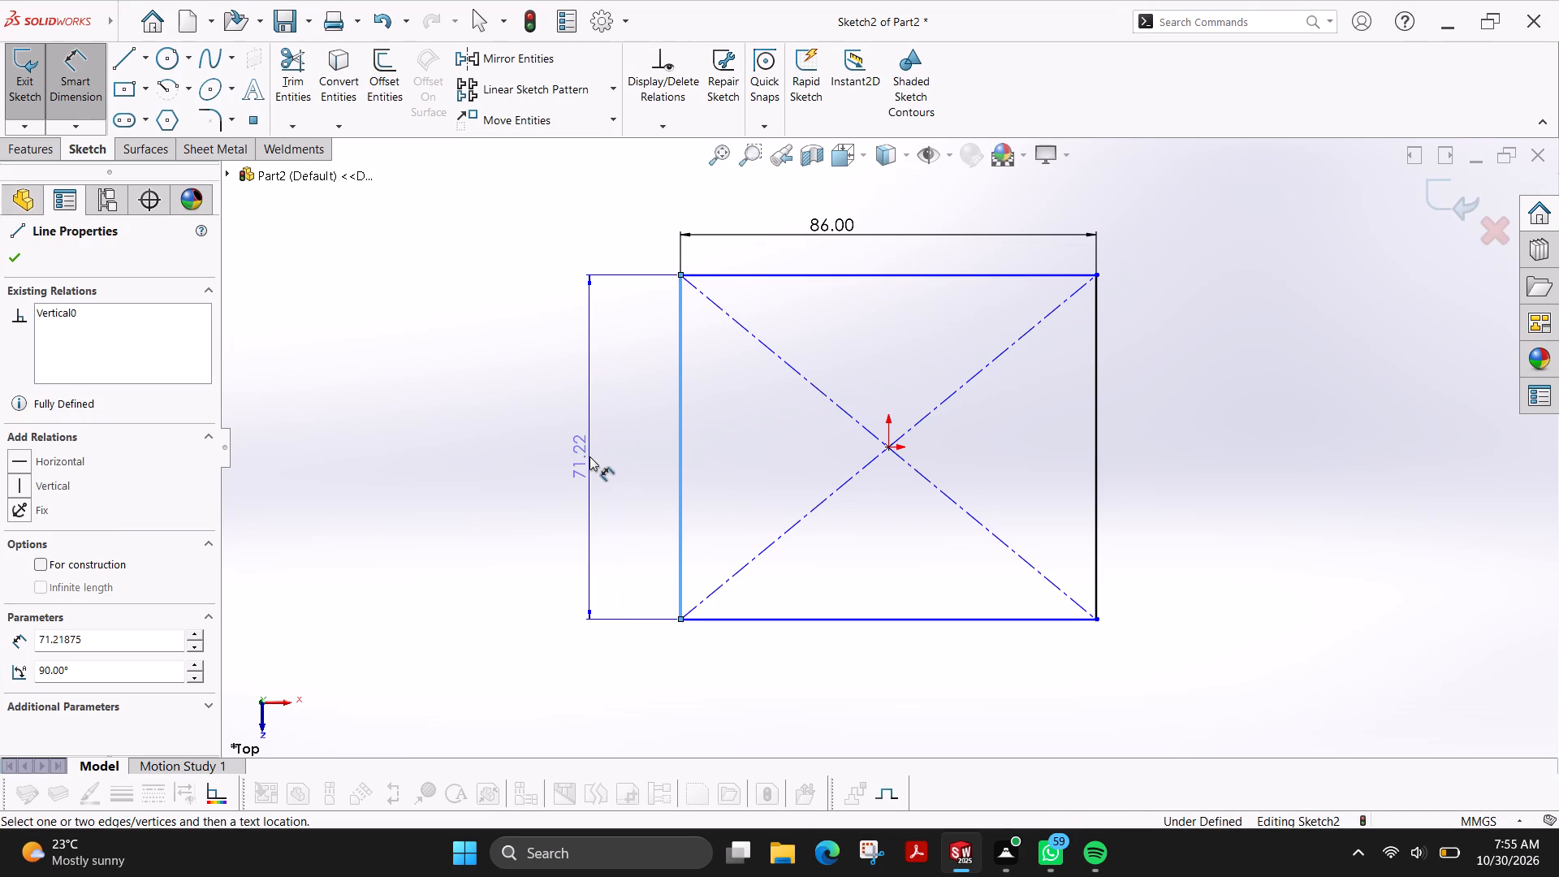
pyautogui.click(589, 456)
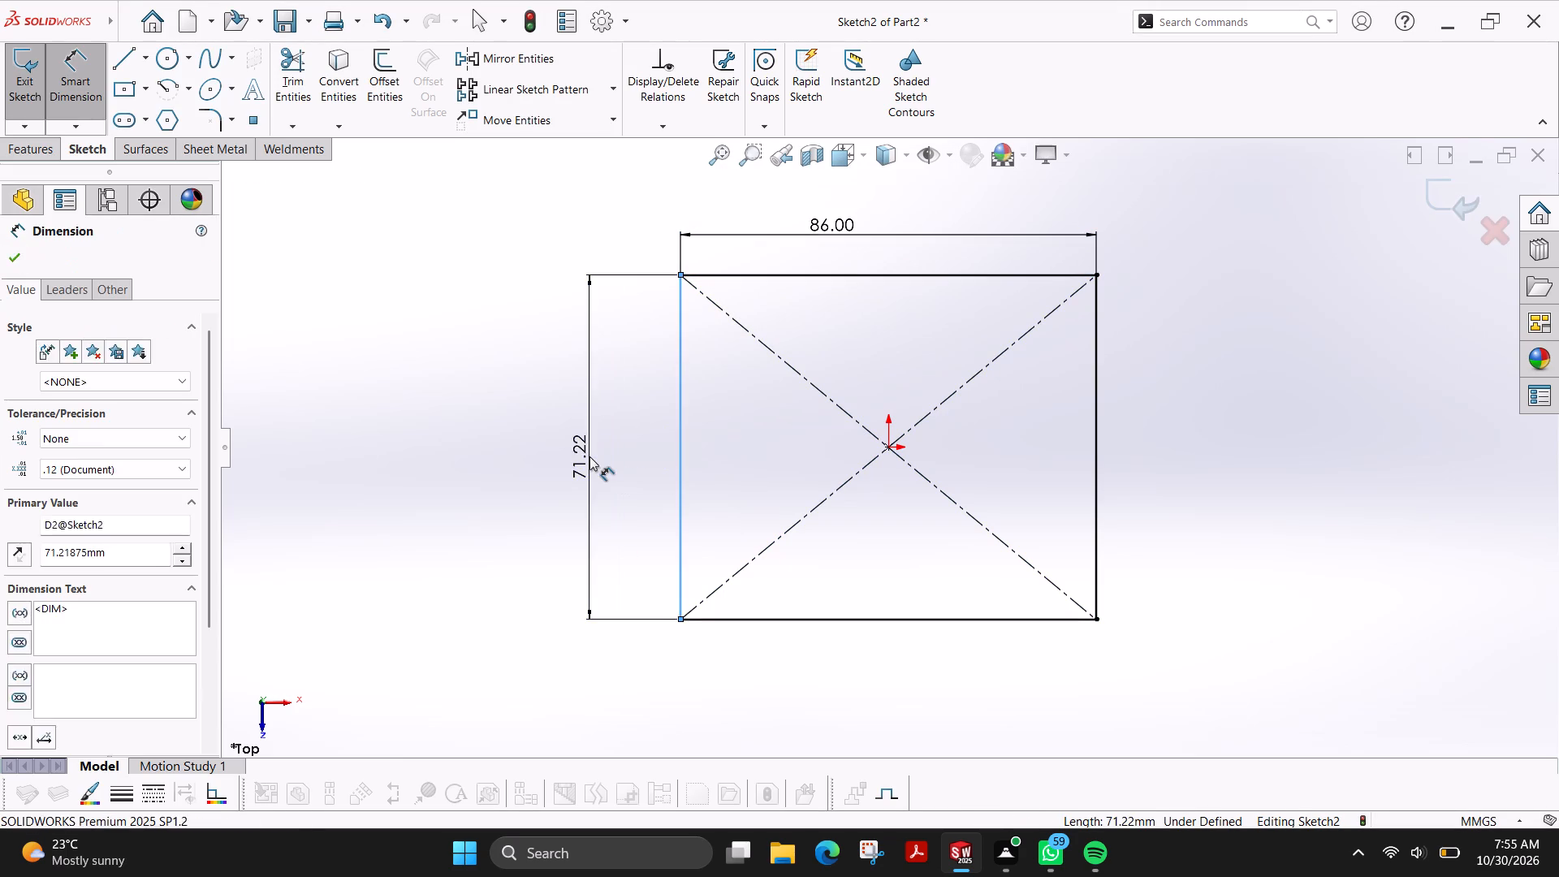
pyautogui.write('64')
pyautogui.press('Return')
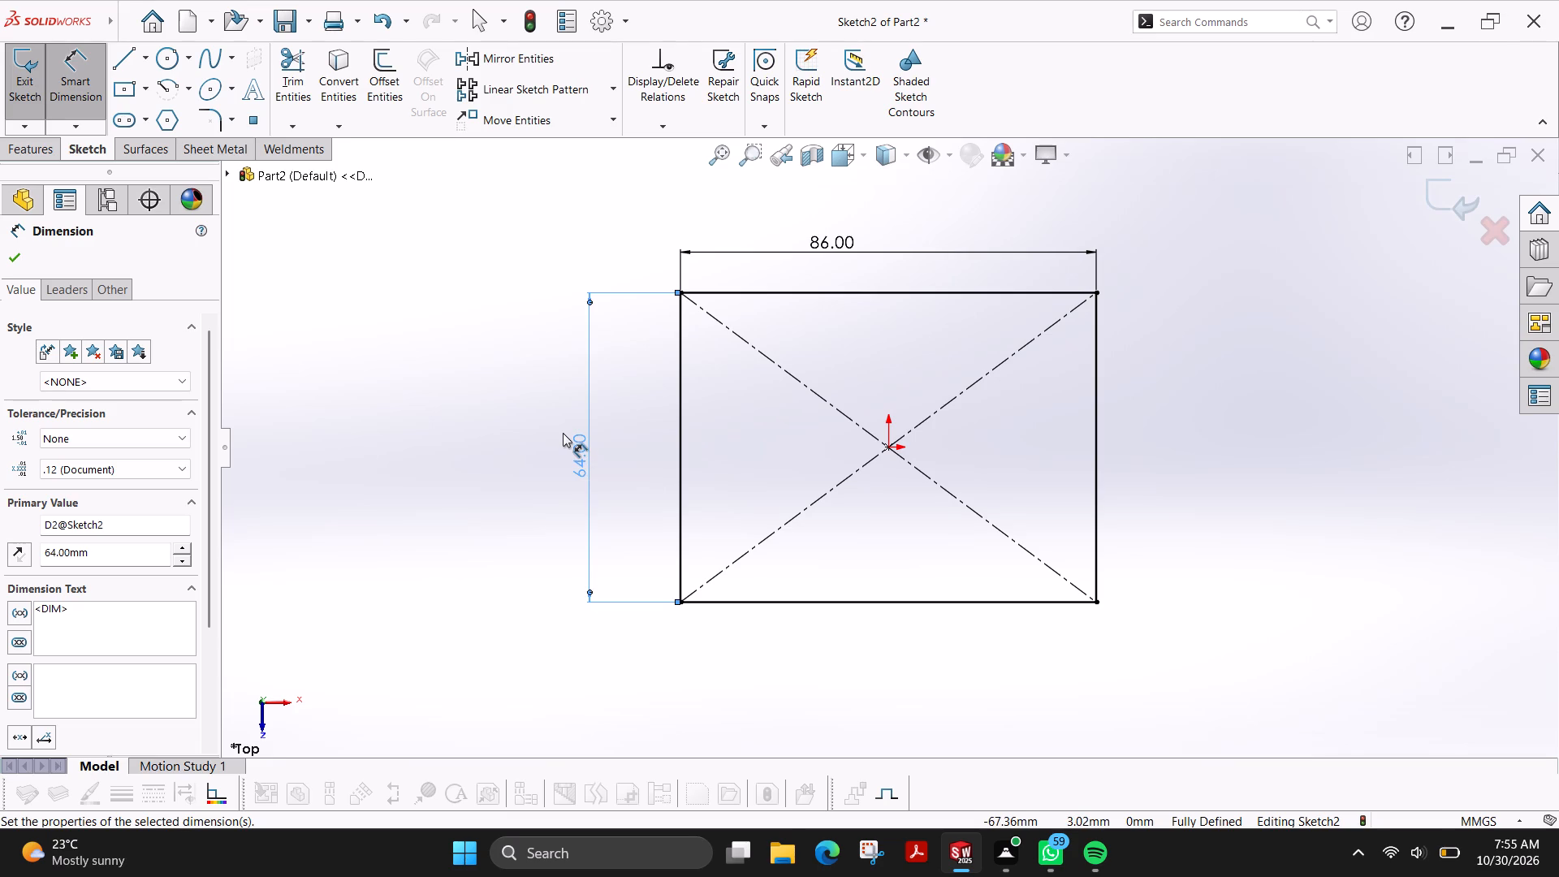
# Extrude the rectangle upward as a blind boss 39 mm deep.
pyautogui.click(38, 153)
pyautogui.click(30, 85)
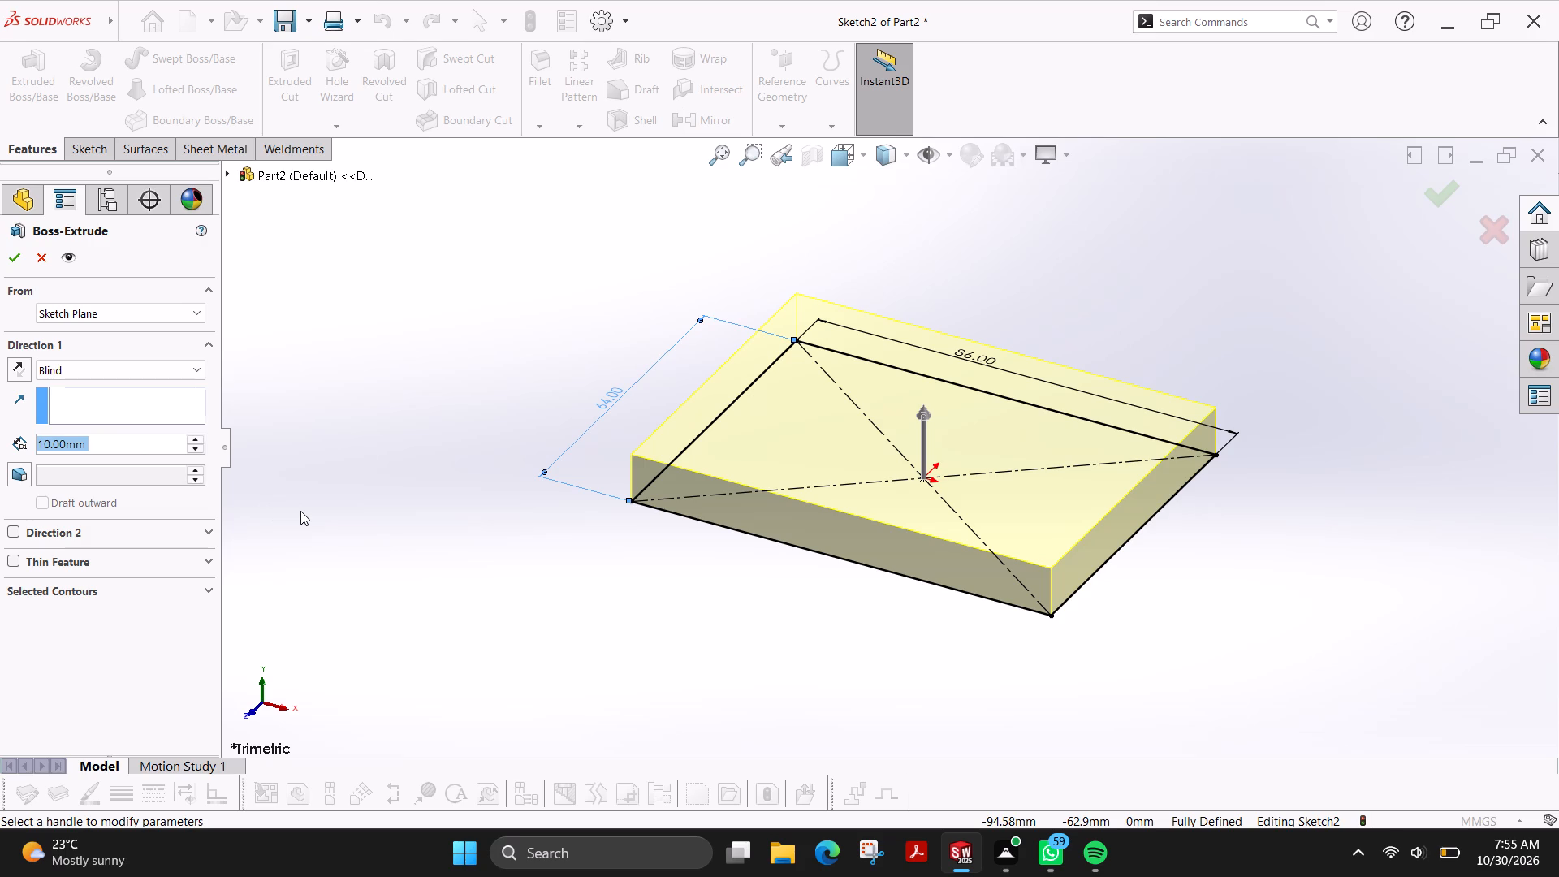
pyautogui.write('39')
pyautogui.press('Return')
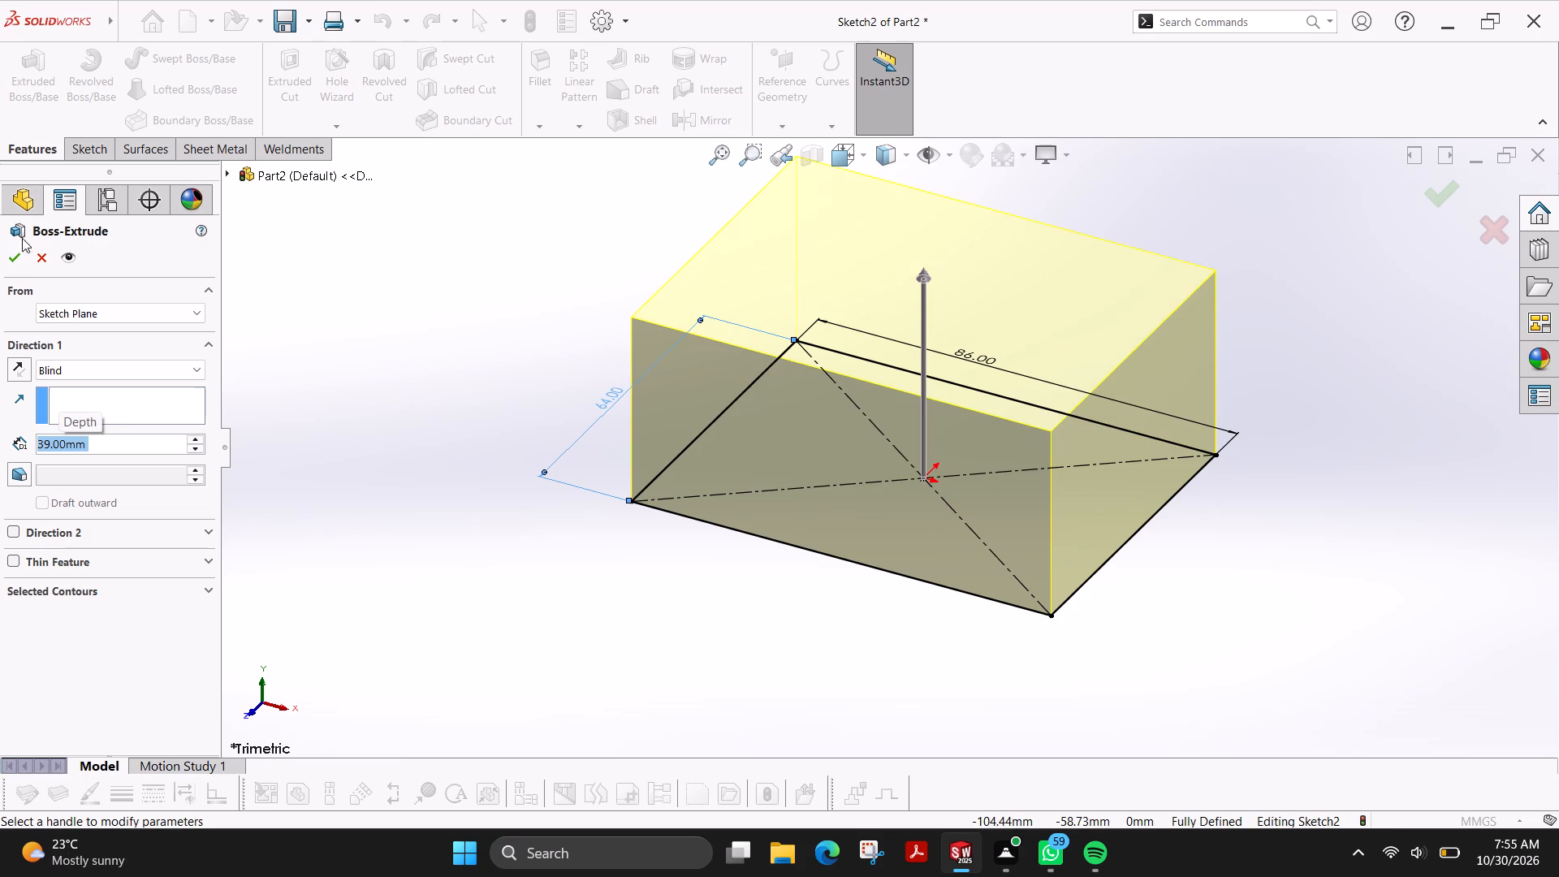
pyautogui.click(9, 264)
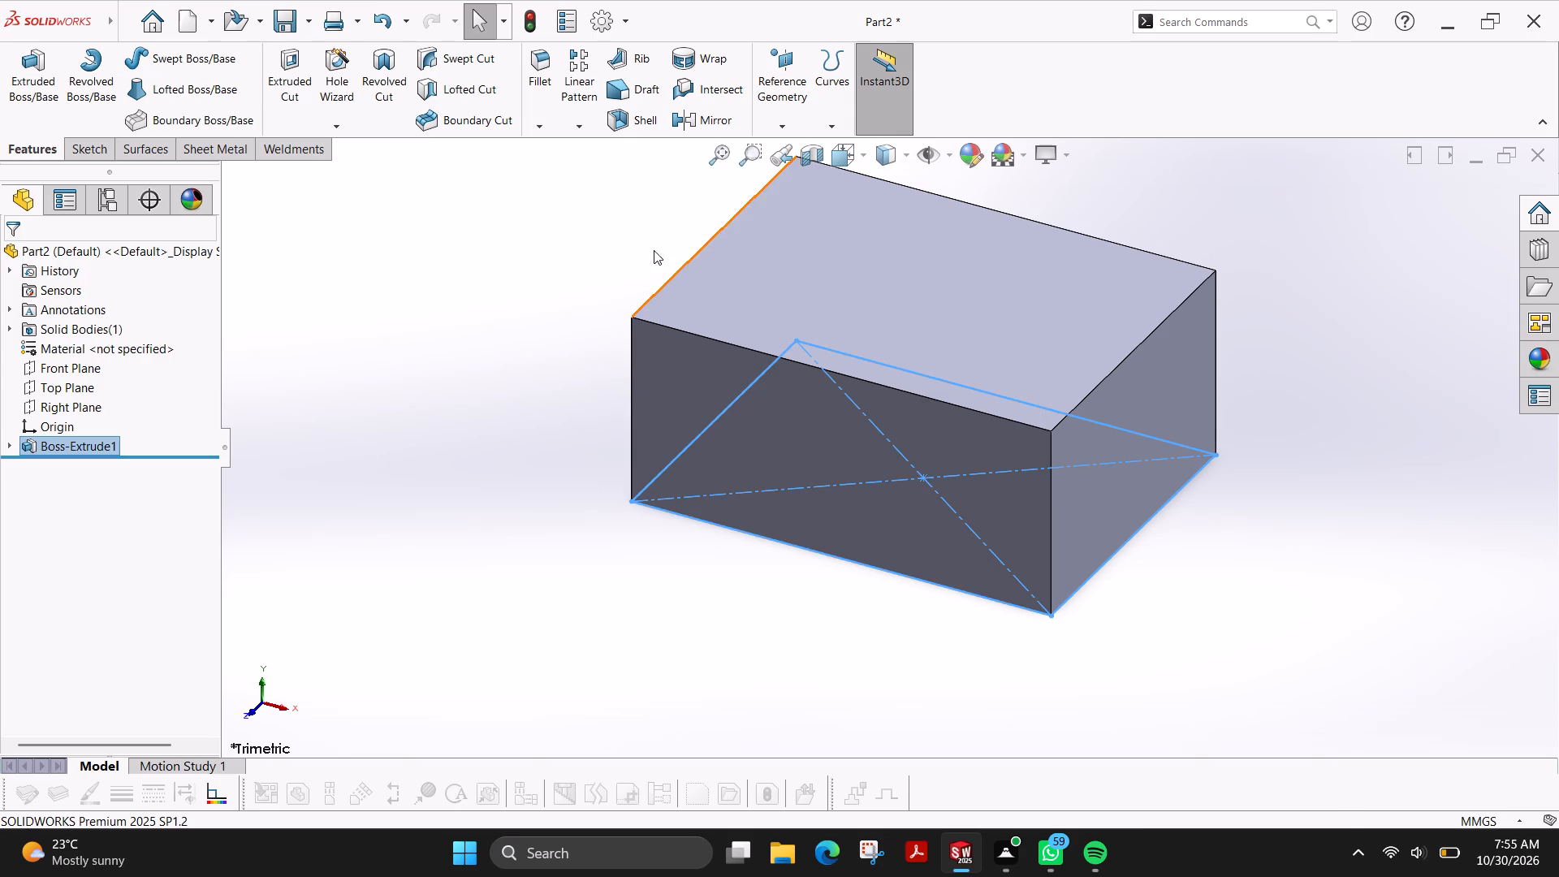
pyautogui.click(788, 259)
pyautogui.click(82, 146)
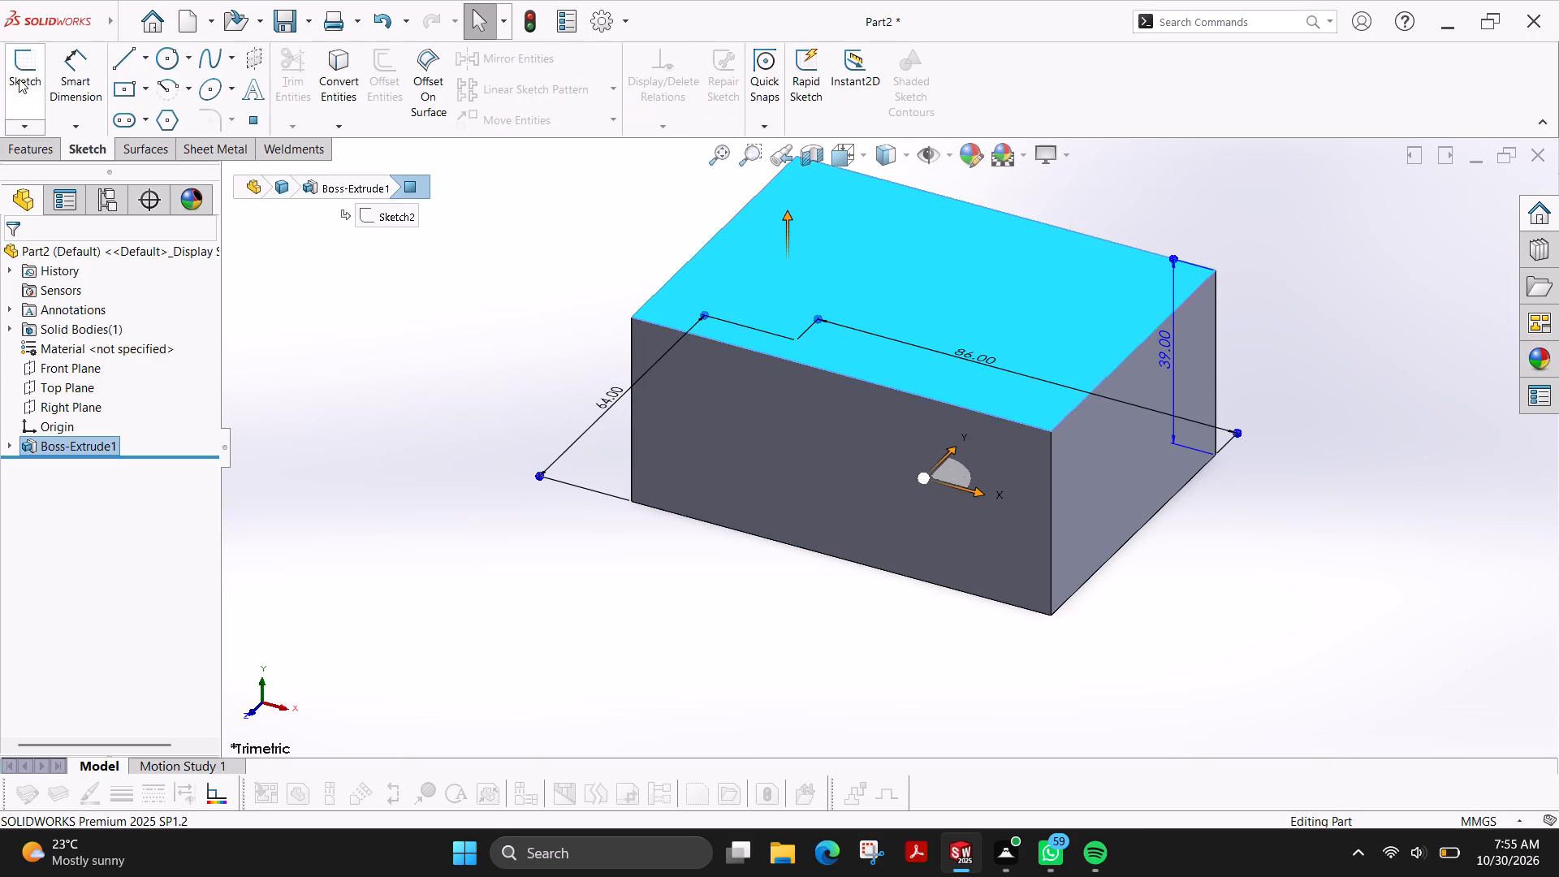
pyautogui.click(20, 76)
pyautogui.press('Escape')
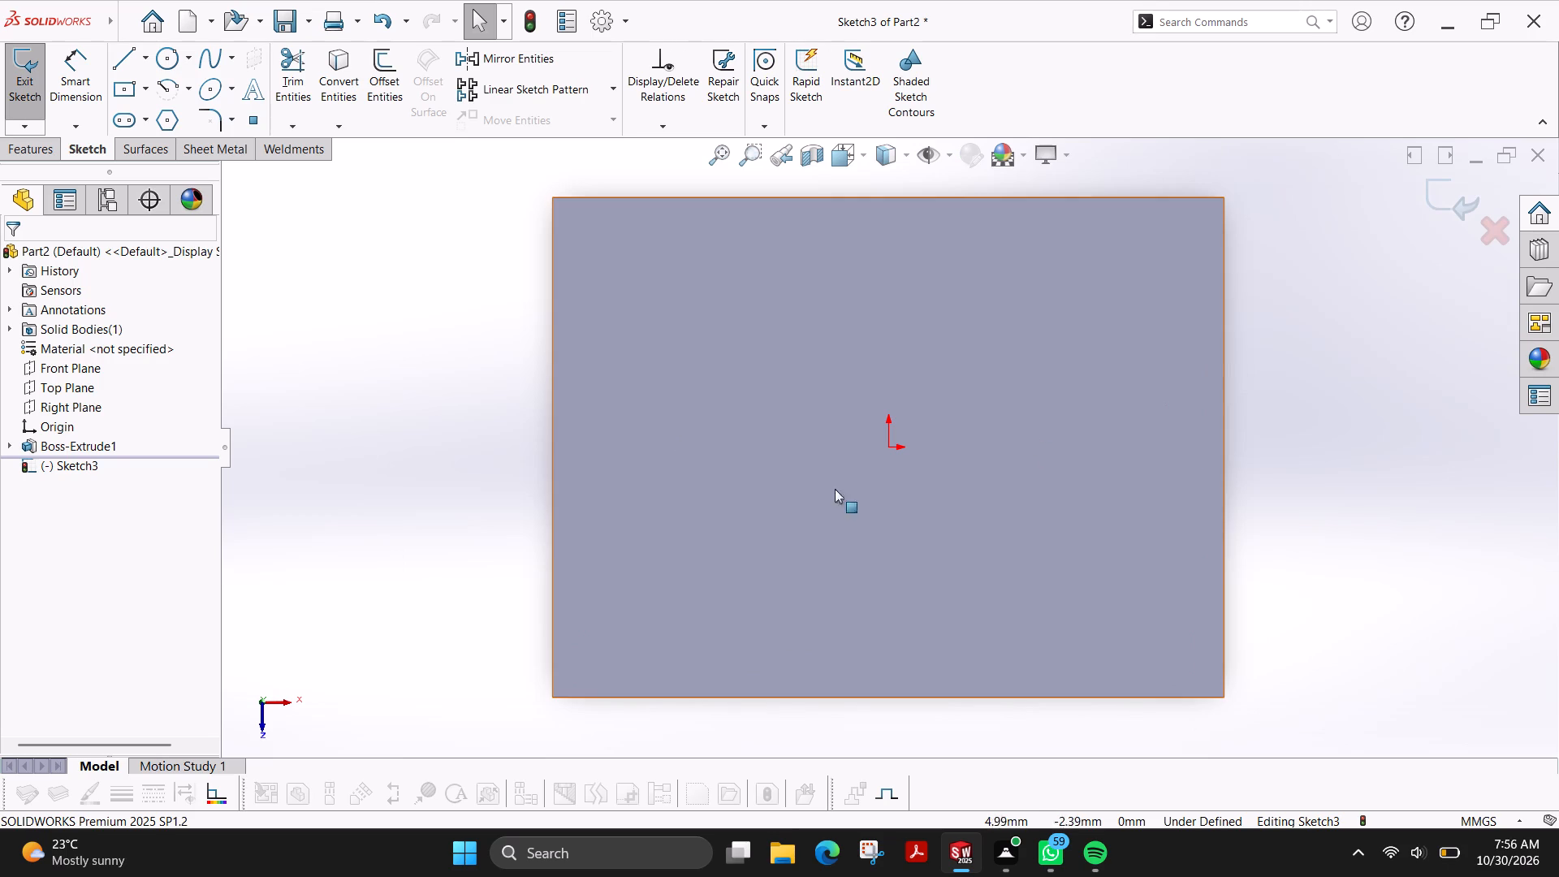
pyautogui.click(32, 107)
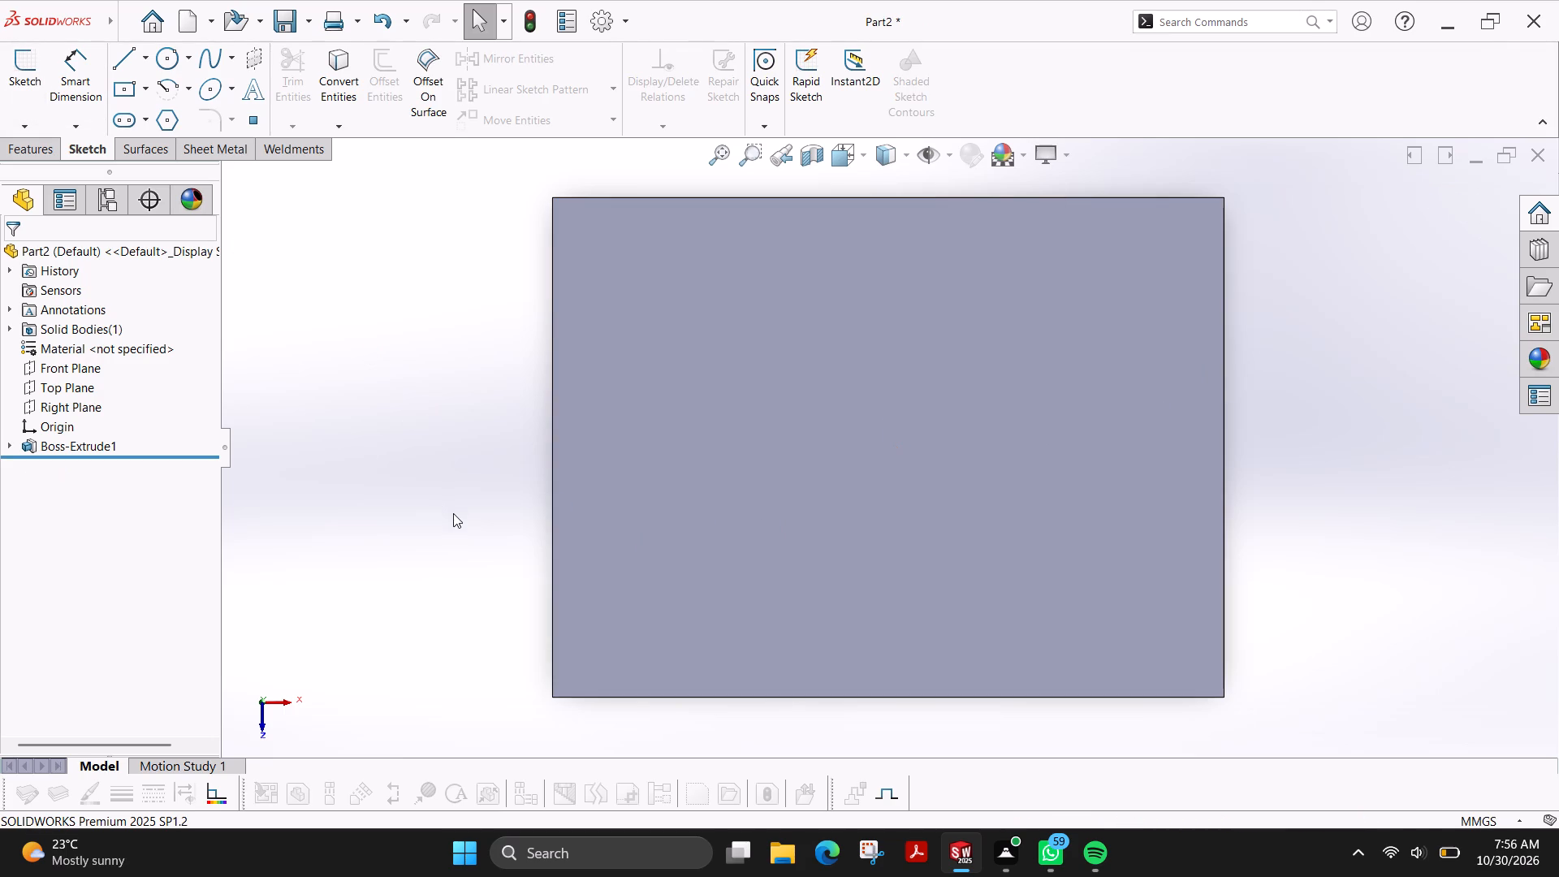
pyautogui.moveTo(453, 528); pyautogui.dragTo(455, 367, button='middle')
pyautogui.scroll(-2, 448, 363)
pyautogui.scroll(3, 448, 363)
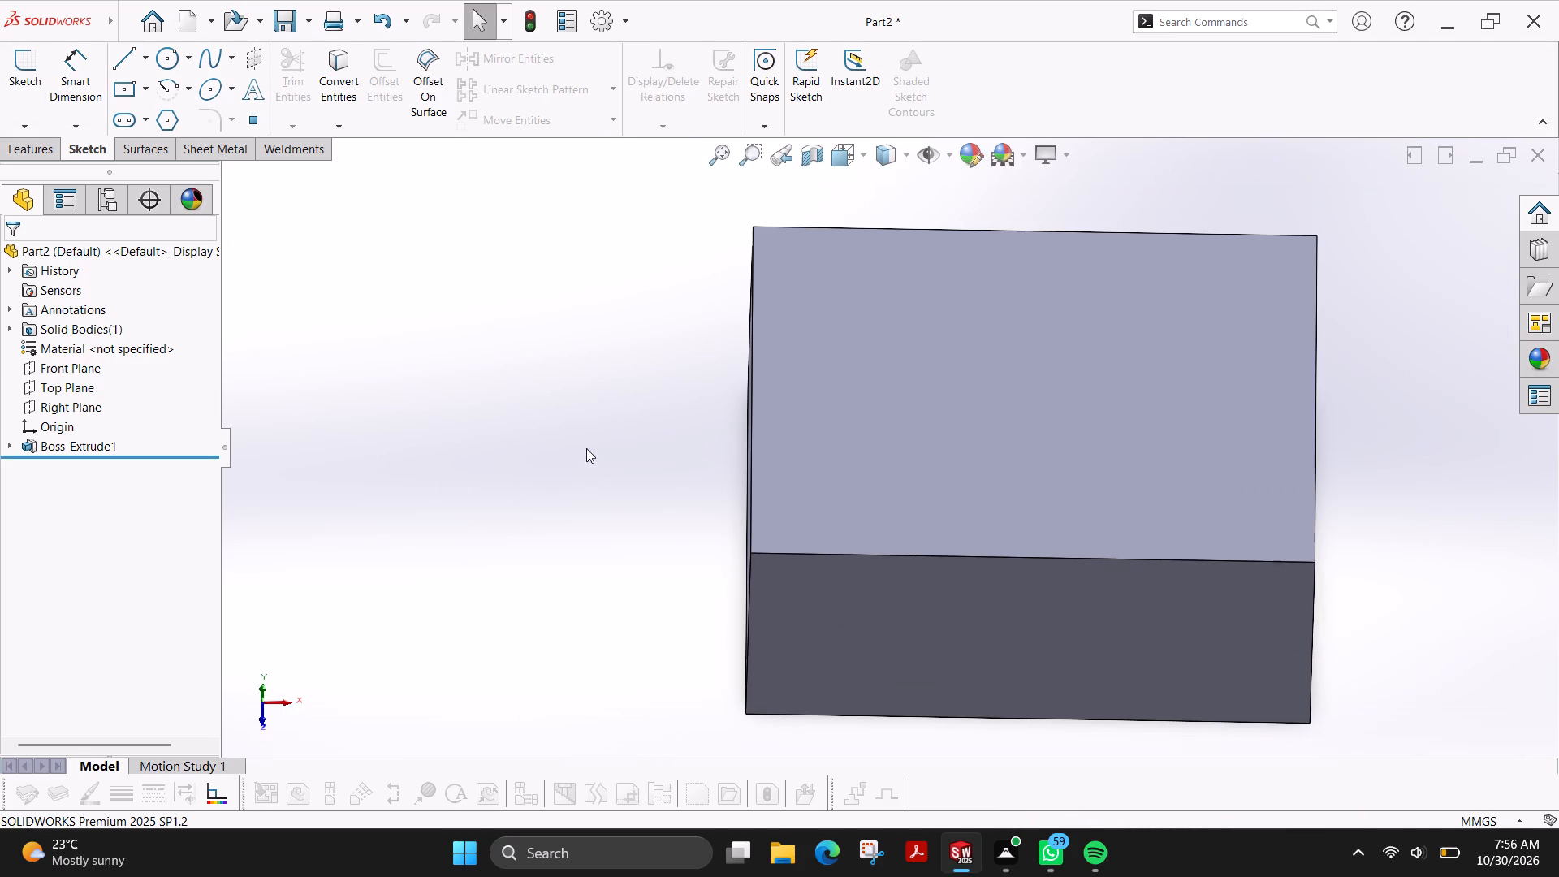
# Sketch a sloping line about 28 mm long on the block's +X end face, from the top edge down past the rear vertical edge.
pyautogui.scroll(1, 569, 466)
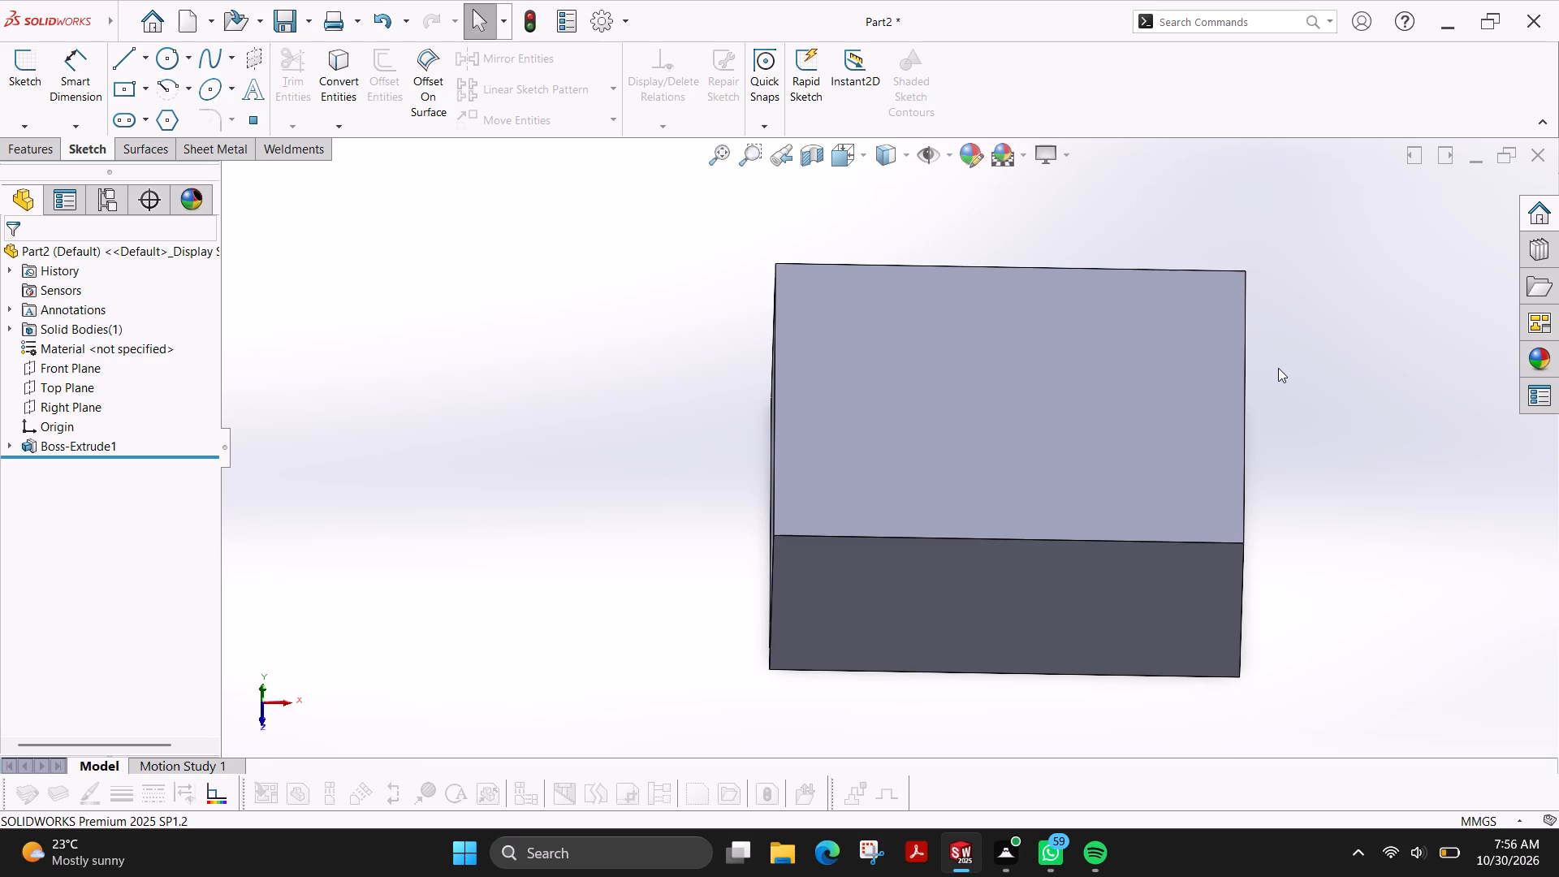
pyautogui.moveTo(708, 547); pyautogui.dragTo(633, 507, button='middle')
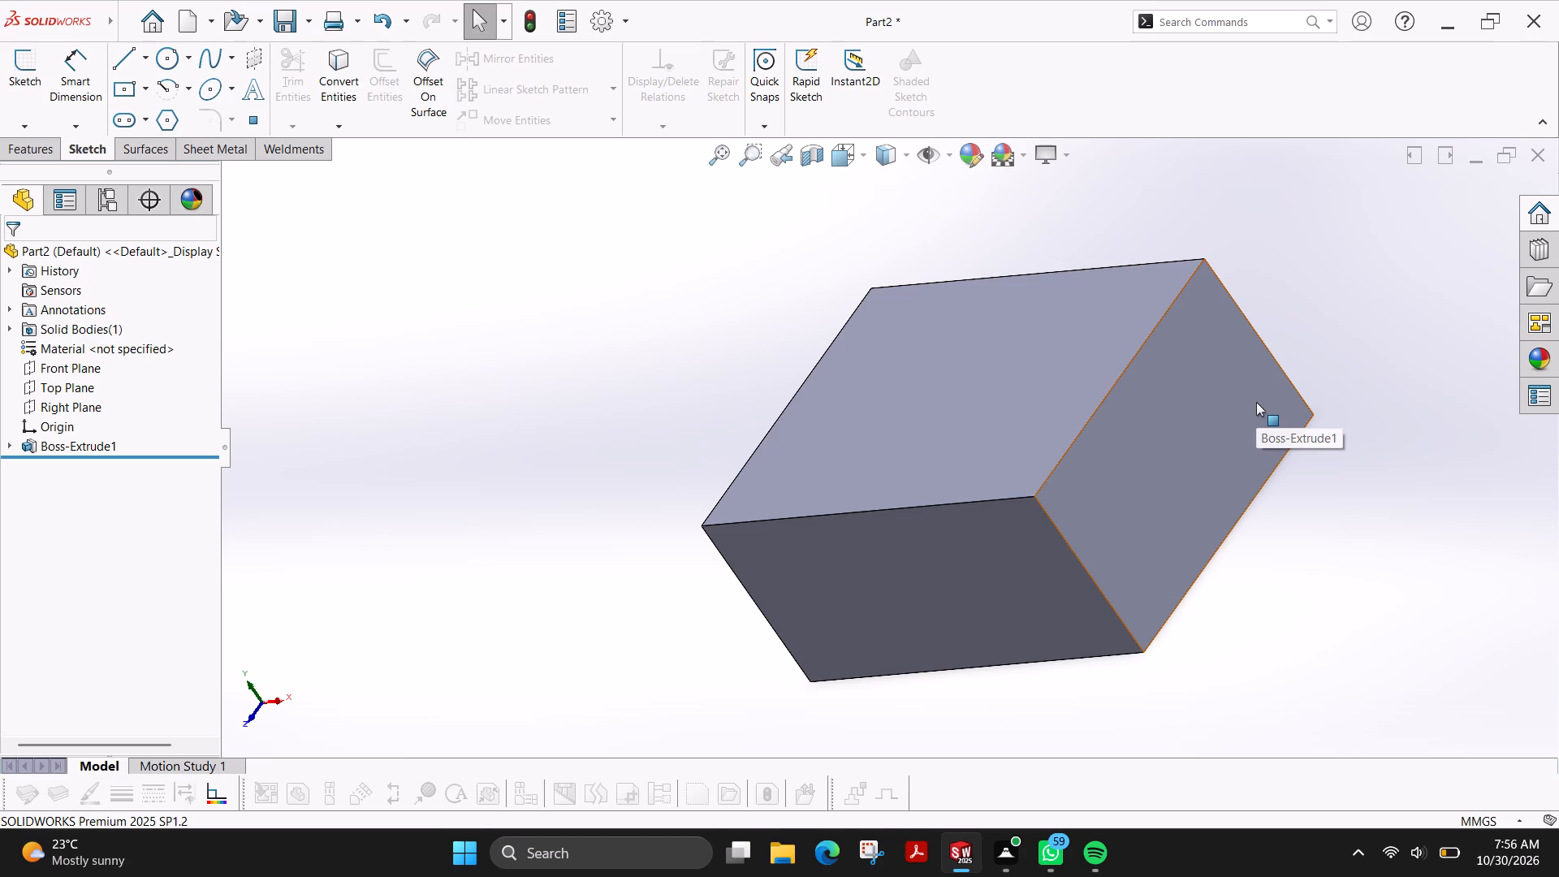
pyautogui.click(1256, 402)
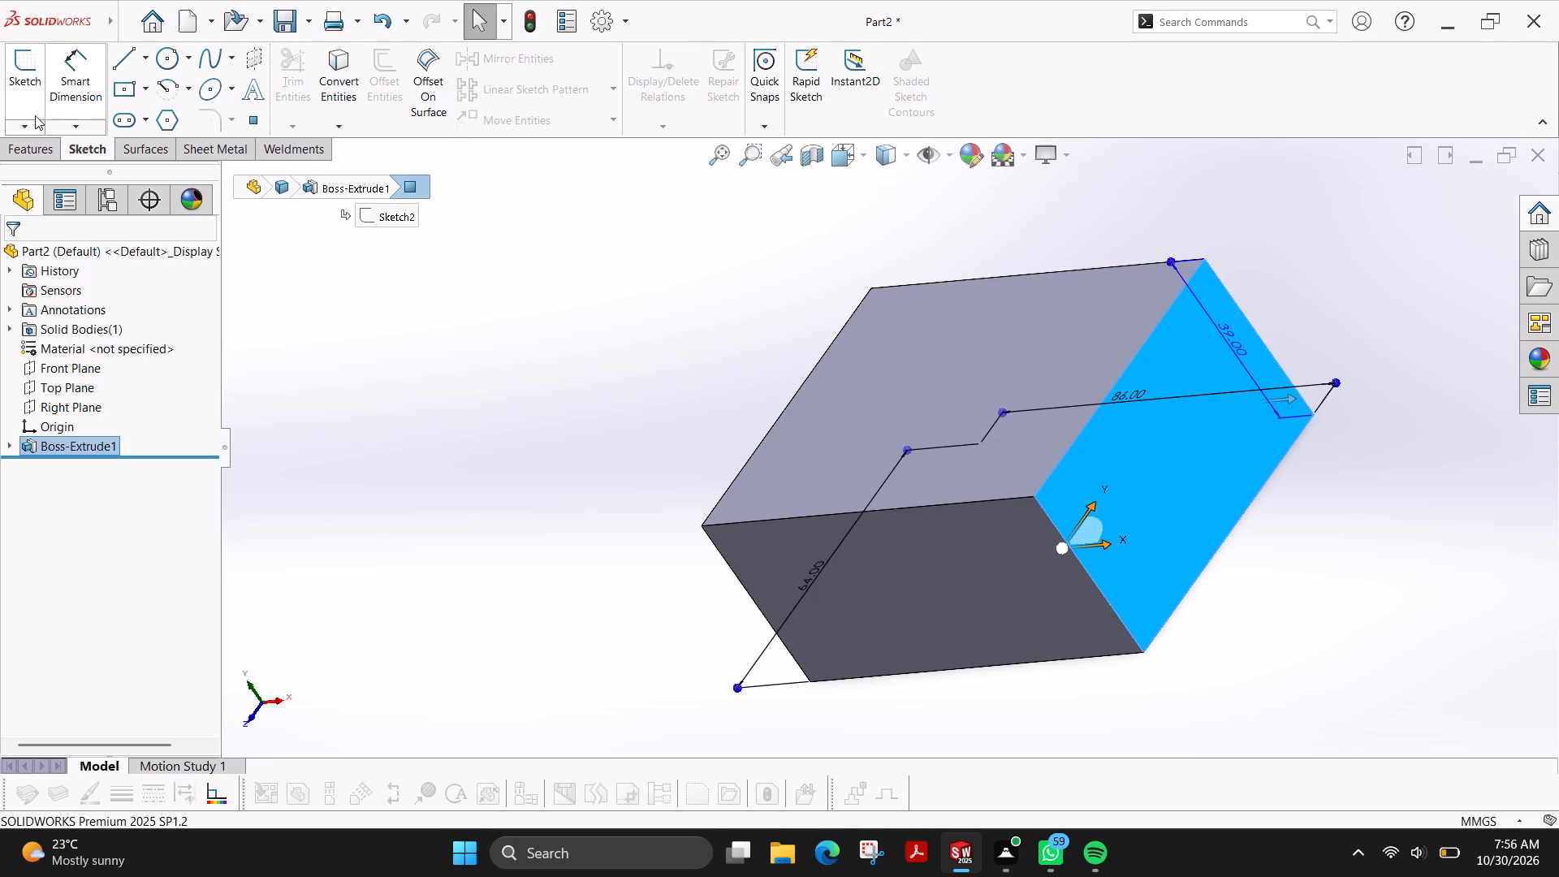
pyautogui.click(28, 85)
pyautogui.scroll(2, 870, 380)
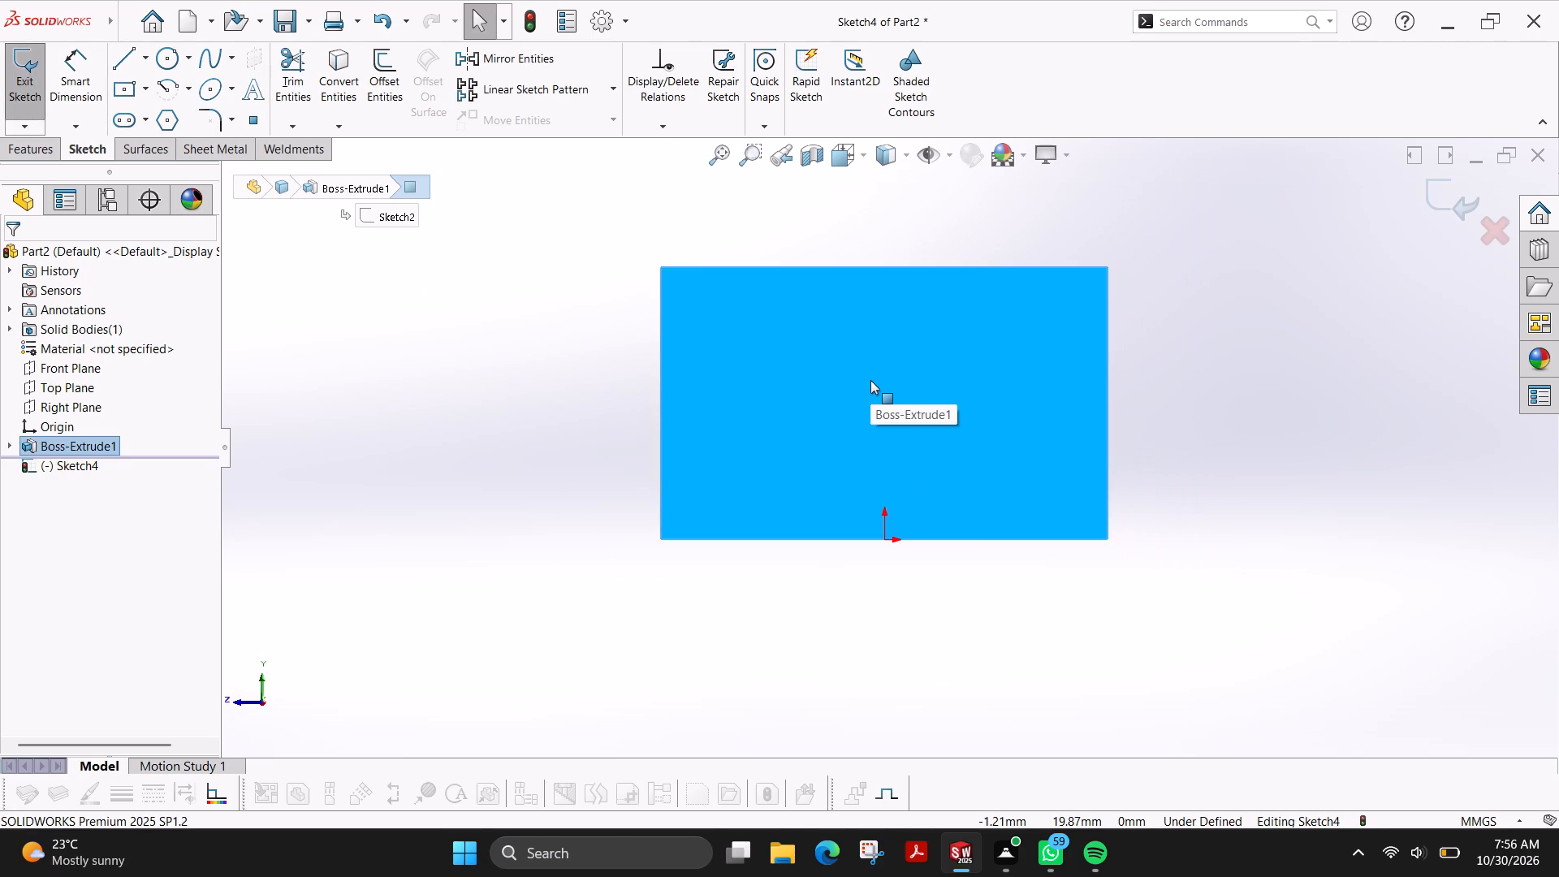
pyautogui.click(556, 222)
pyautogui.click(137, 65)
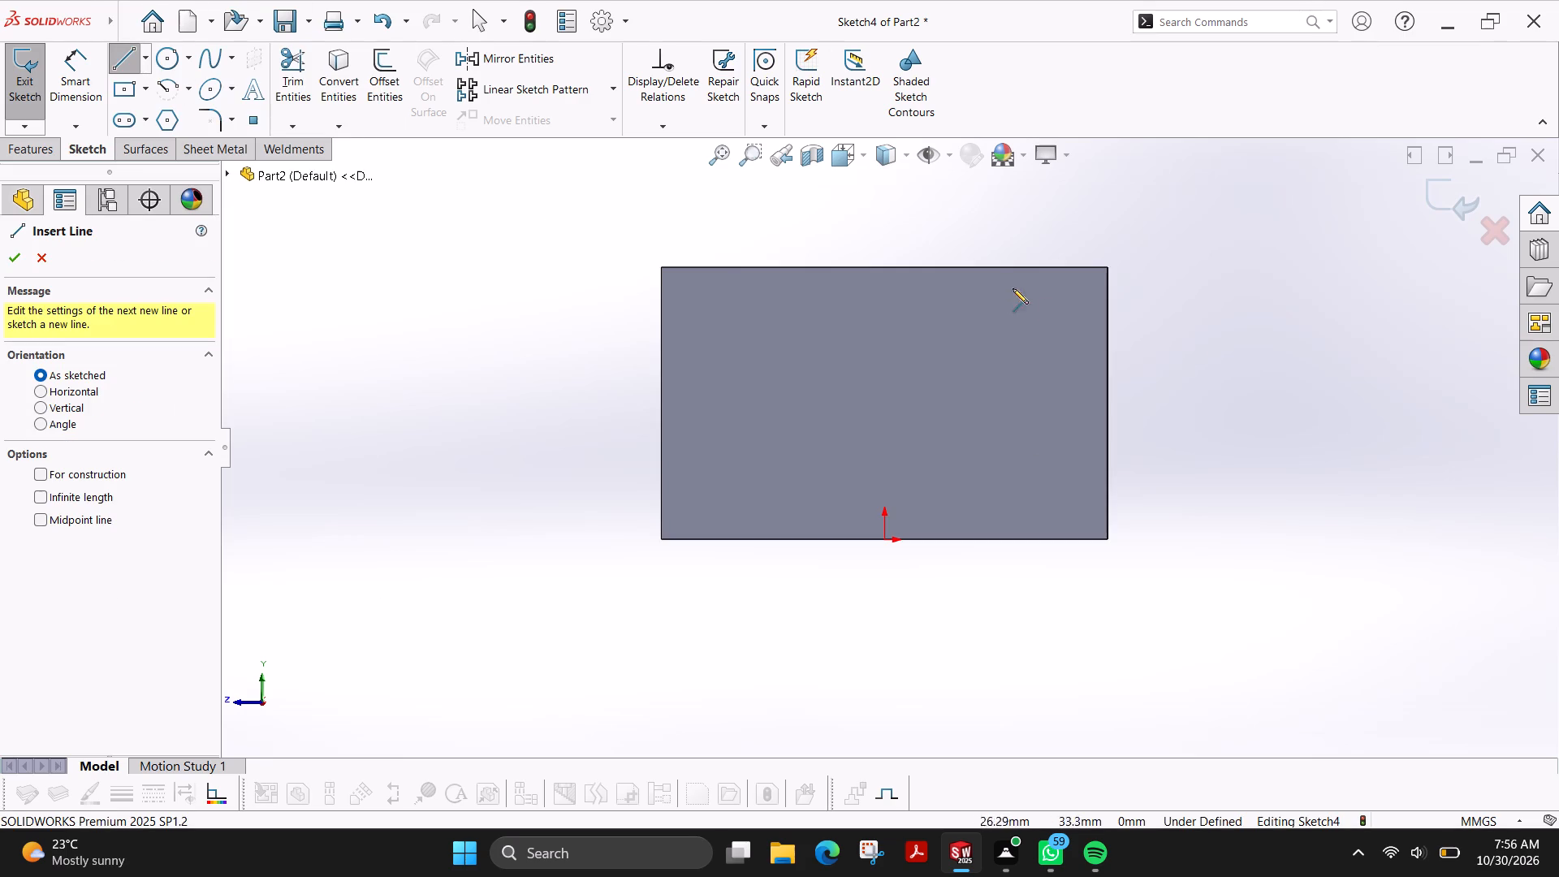
pyautogui.click(978, 269)
pyautogui.click(1154, 352)
pyautogui.press('Escape')
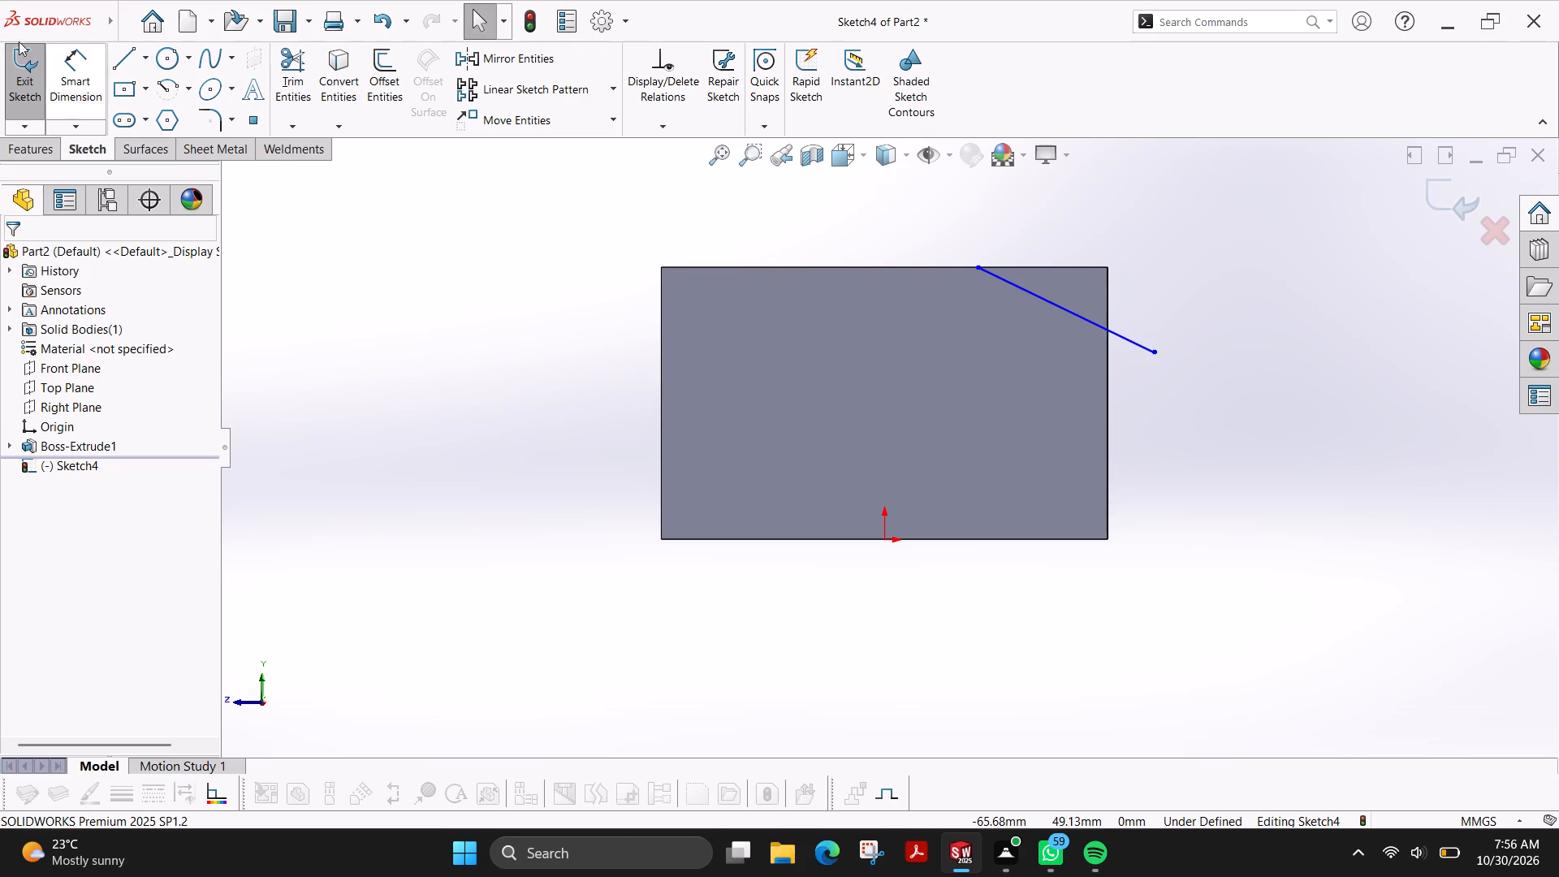
# Dimension the sloping line at 25° to the top edge and its upper endpoint 24 mm from the adjacent vertical edge.
pyautogui.click(92, 69)
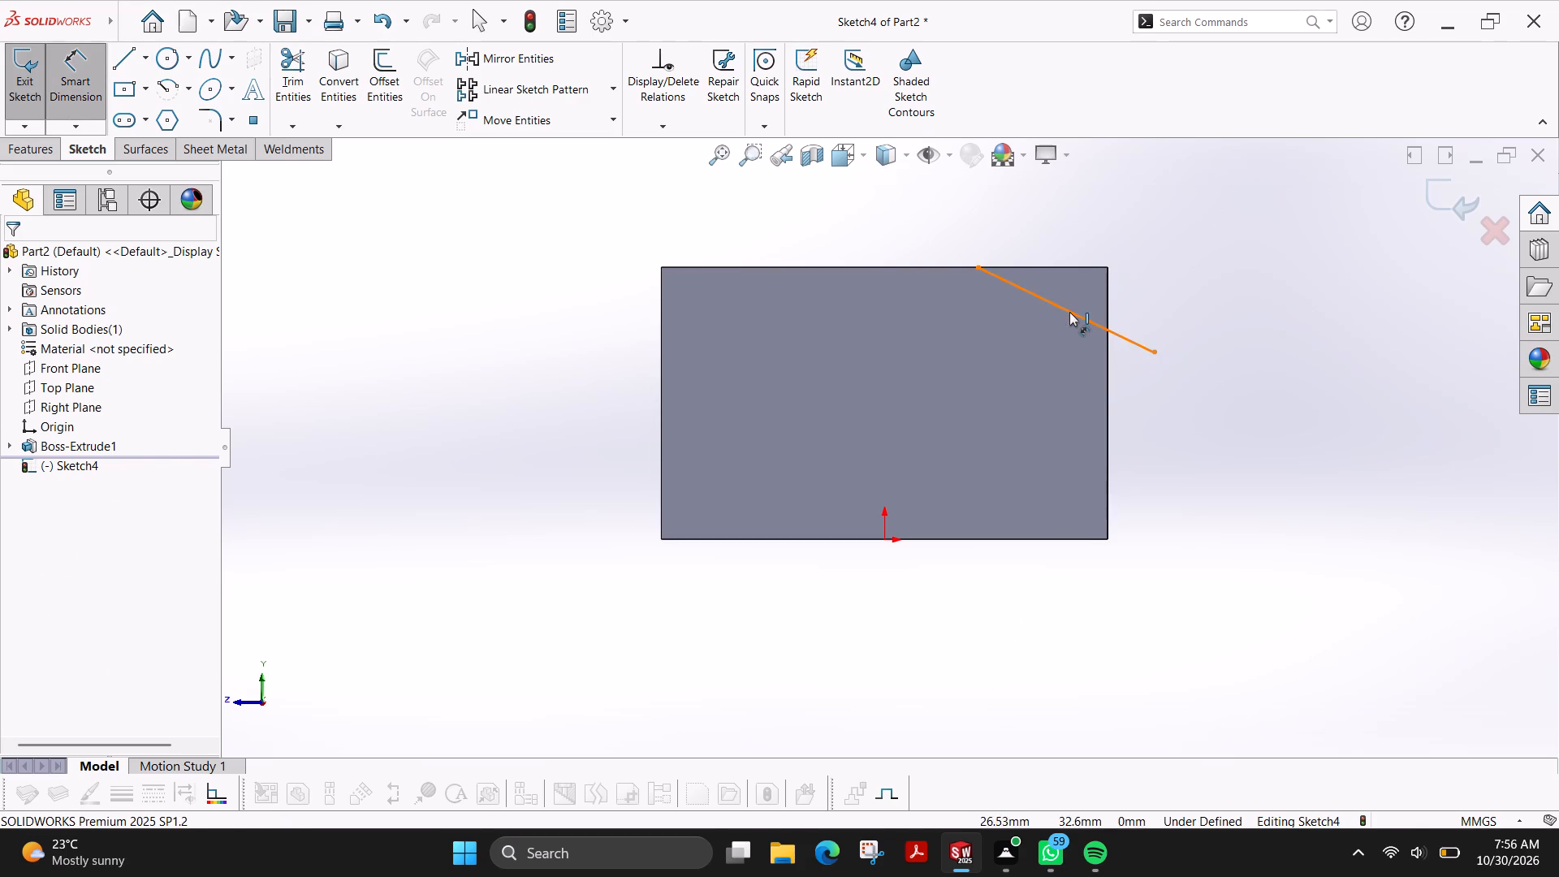
pyautogui.click(1069, 312)
pyautogui.click(1079, 268)
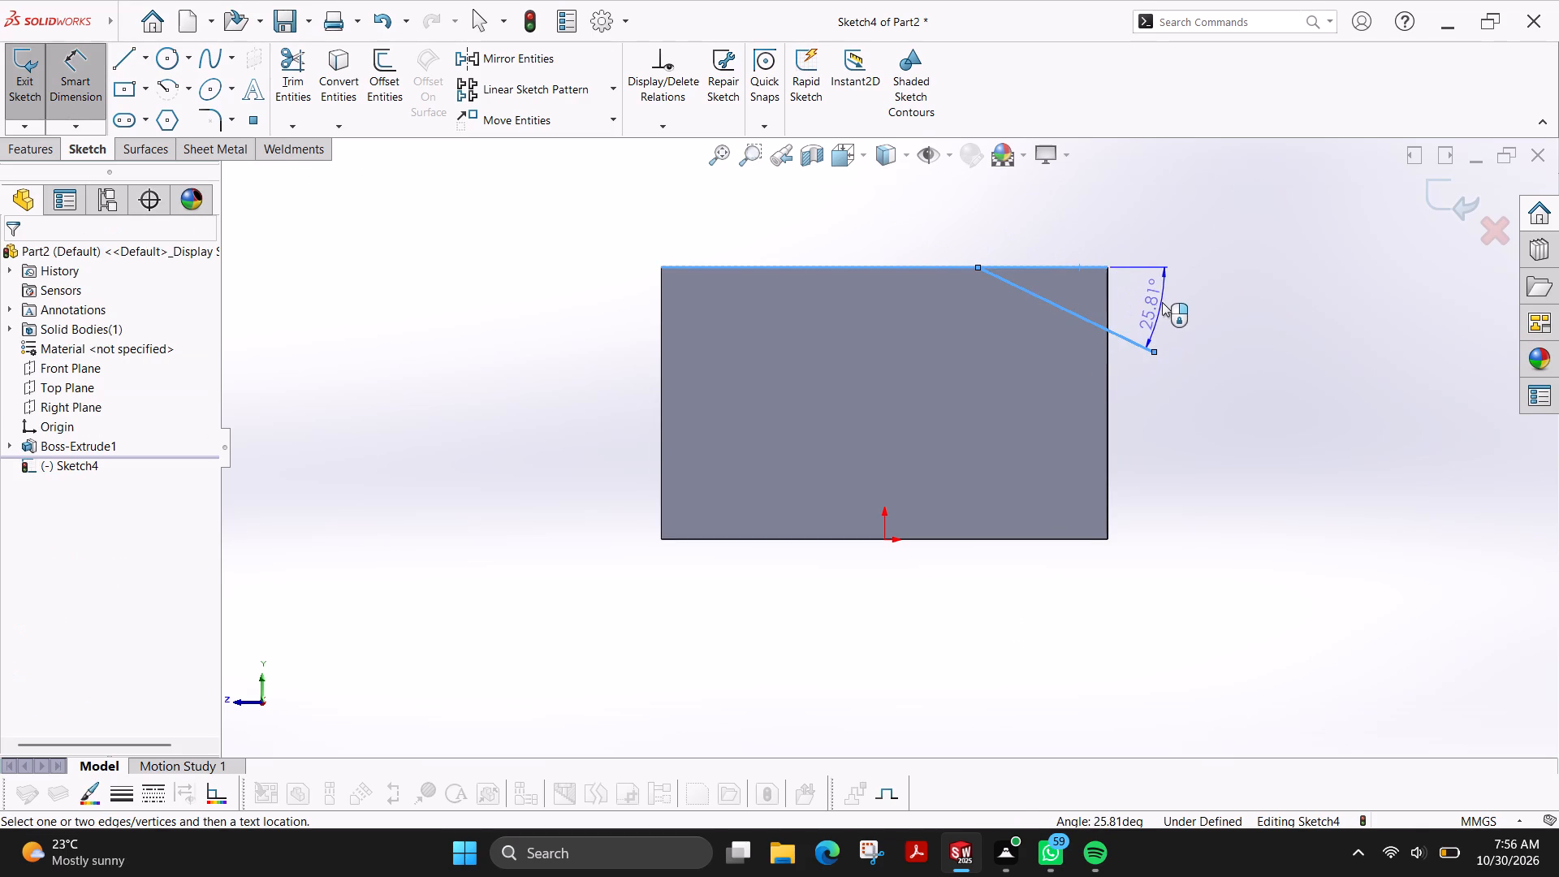
pyautogui.click(1162, 302)
pyautogui.write('25')
pyautogui.press('Return')
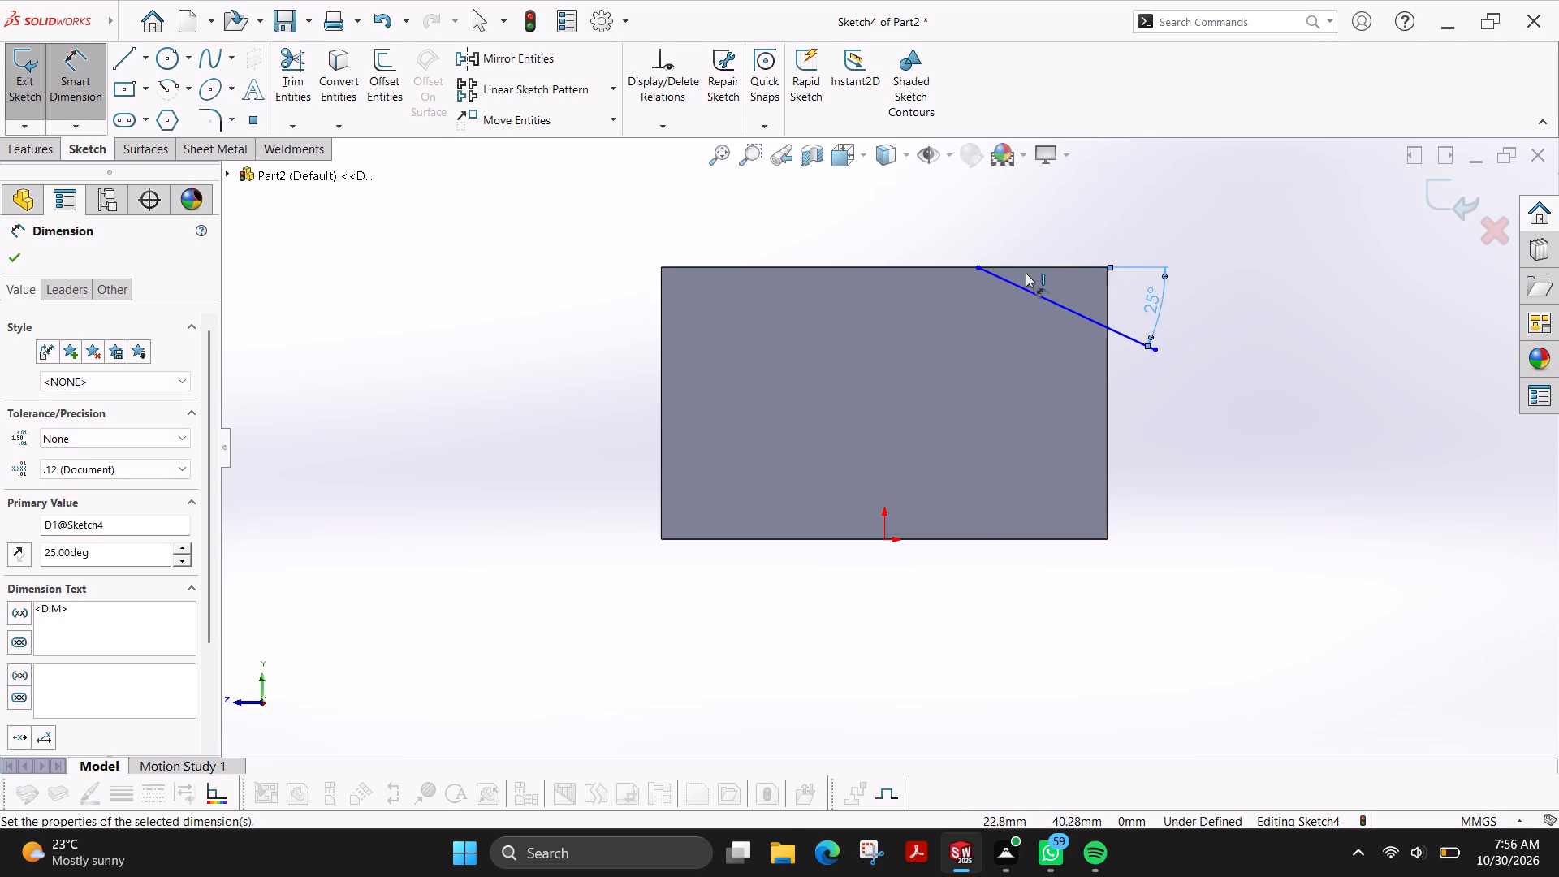
pyautogui.click(978, 263)
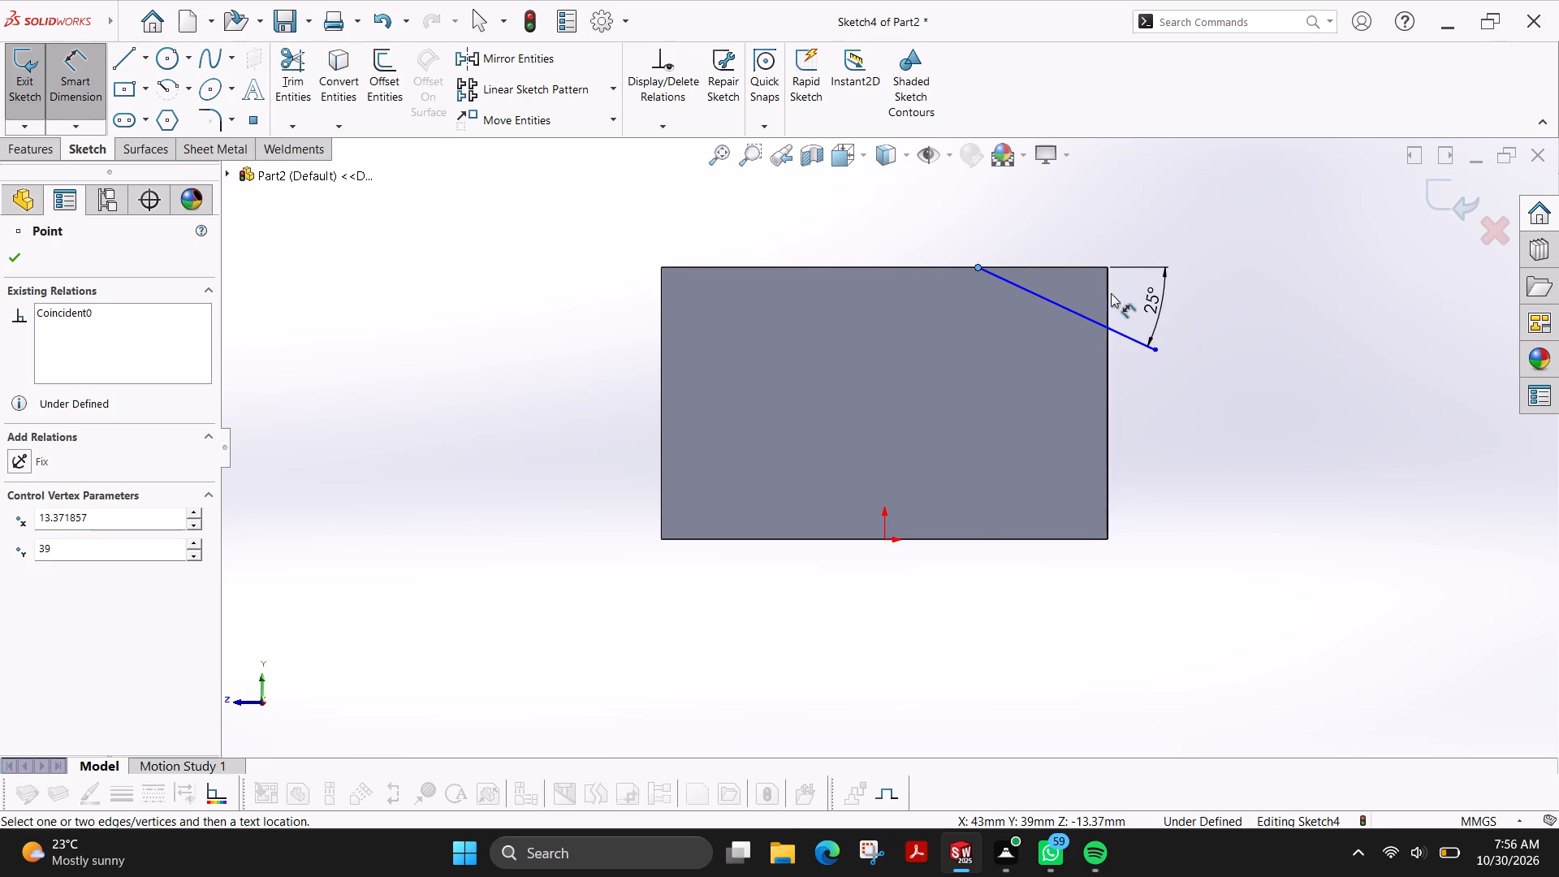
pyautogui.click(1104, 293)
pyautogui.click(1106, 294)
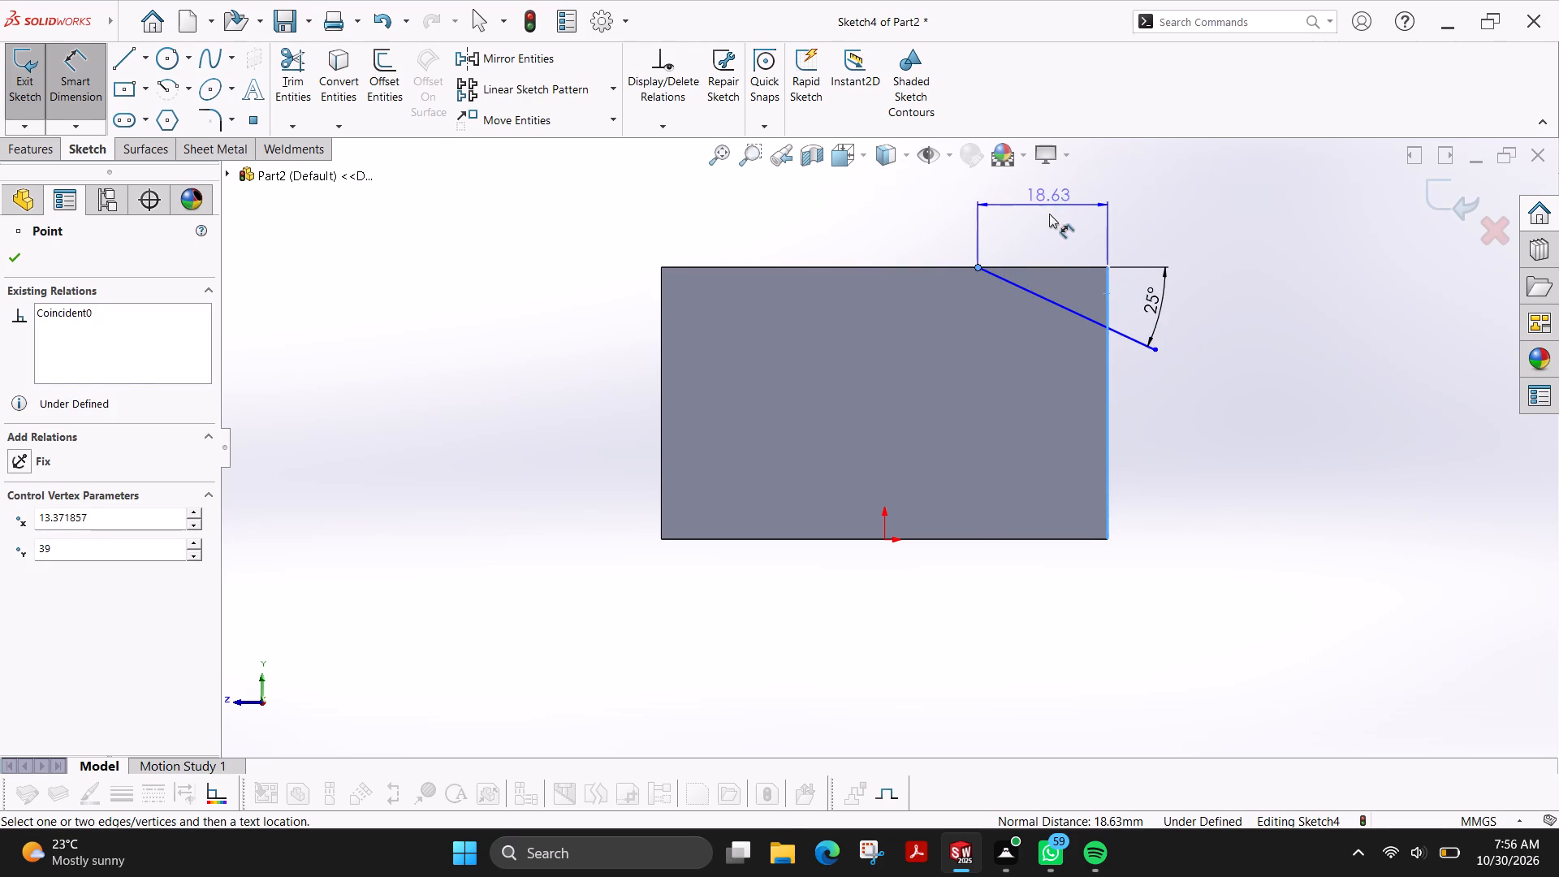
pyautogui.click(1049, 216)
pyautogui.write('24')
pyautogui.press('Return')
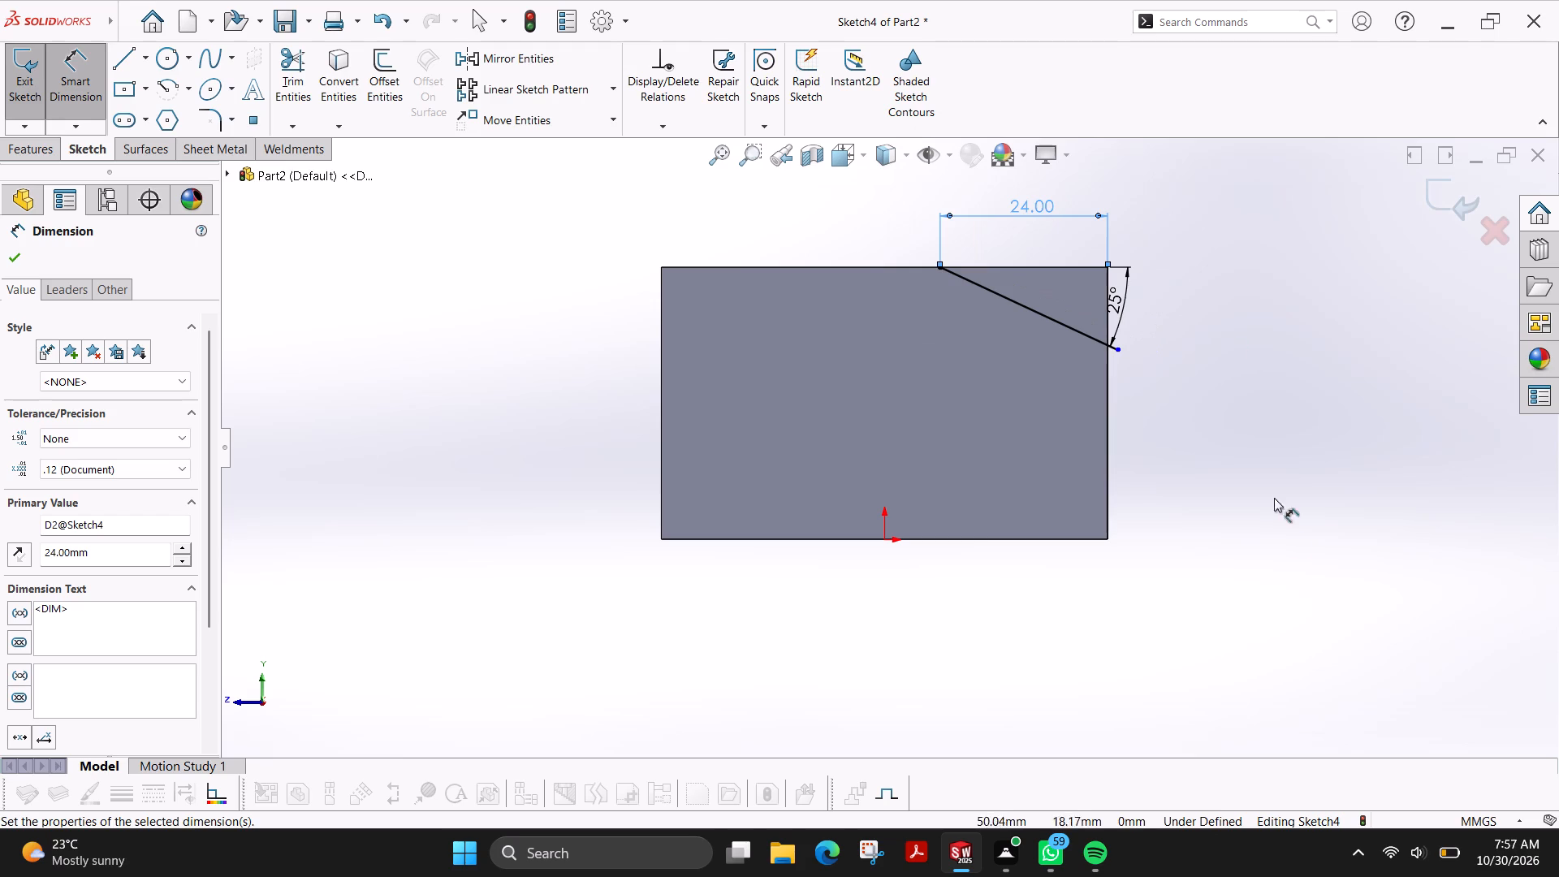
# Sketch lines along the top edge and down the vertical edge from the sloping line's upper endpoint to enclose the corner triangle.
pyautogui.click(122, 69)
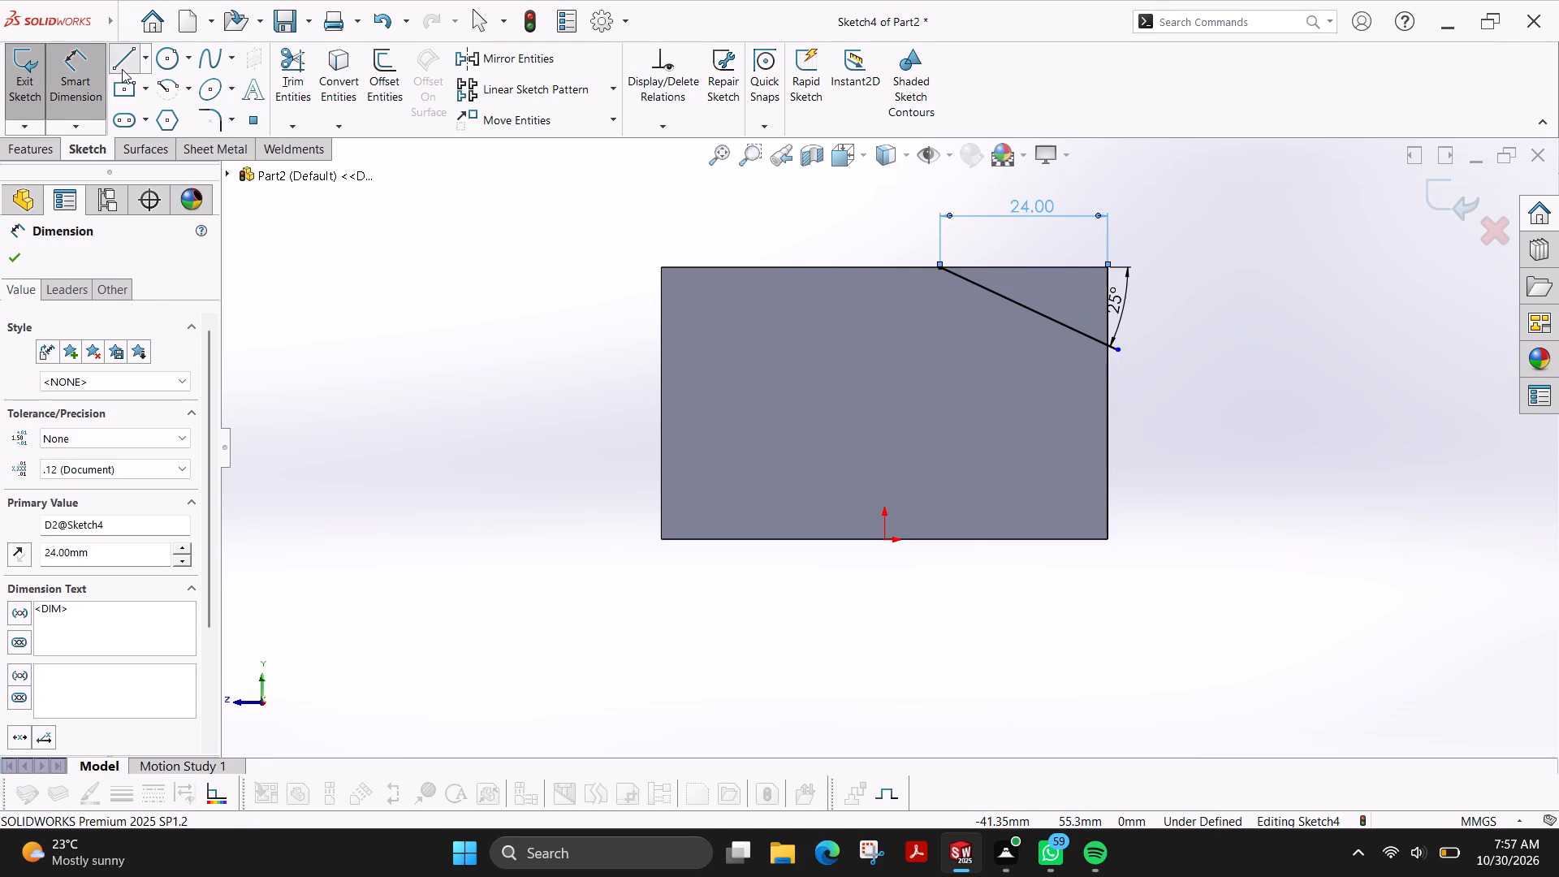
pyautogui.click(942, 269)
pyautogui.click(1112, 267)
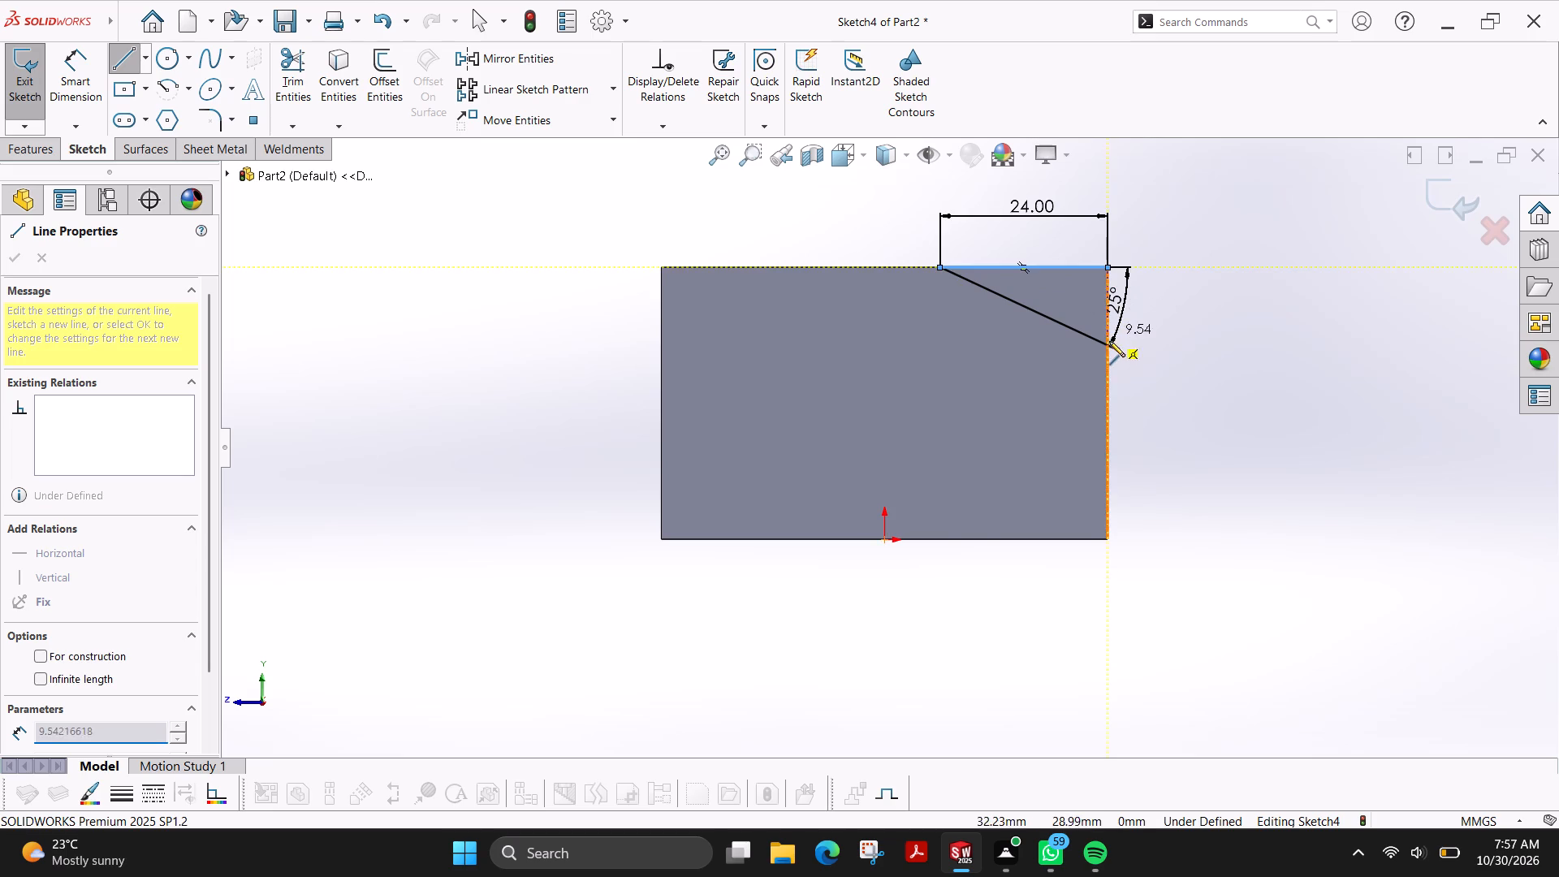
pyautogui.click(1106, 363)
pyautogui.press('Escape')
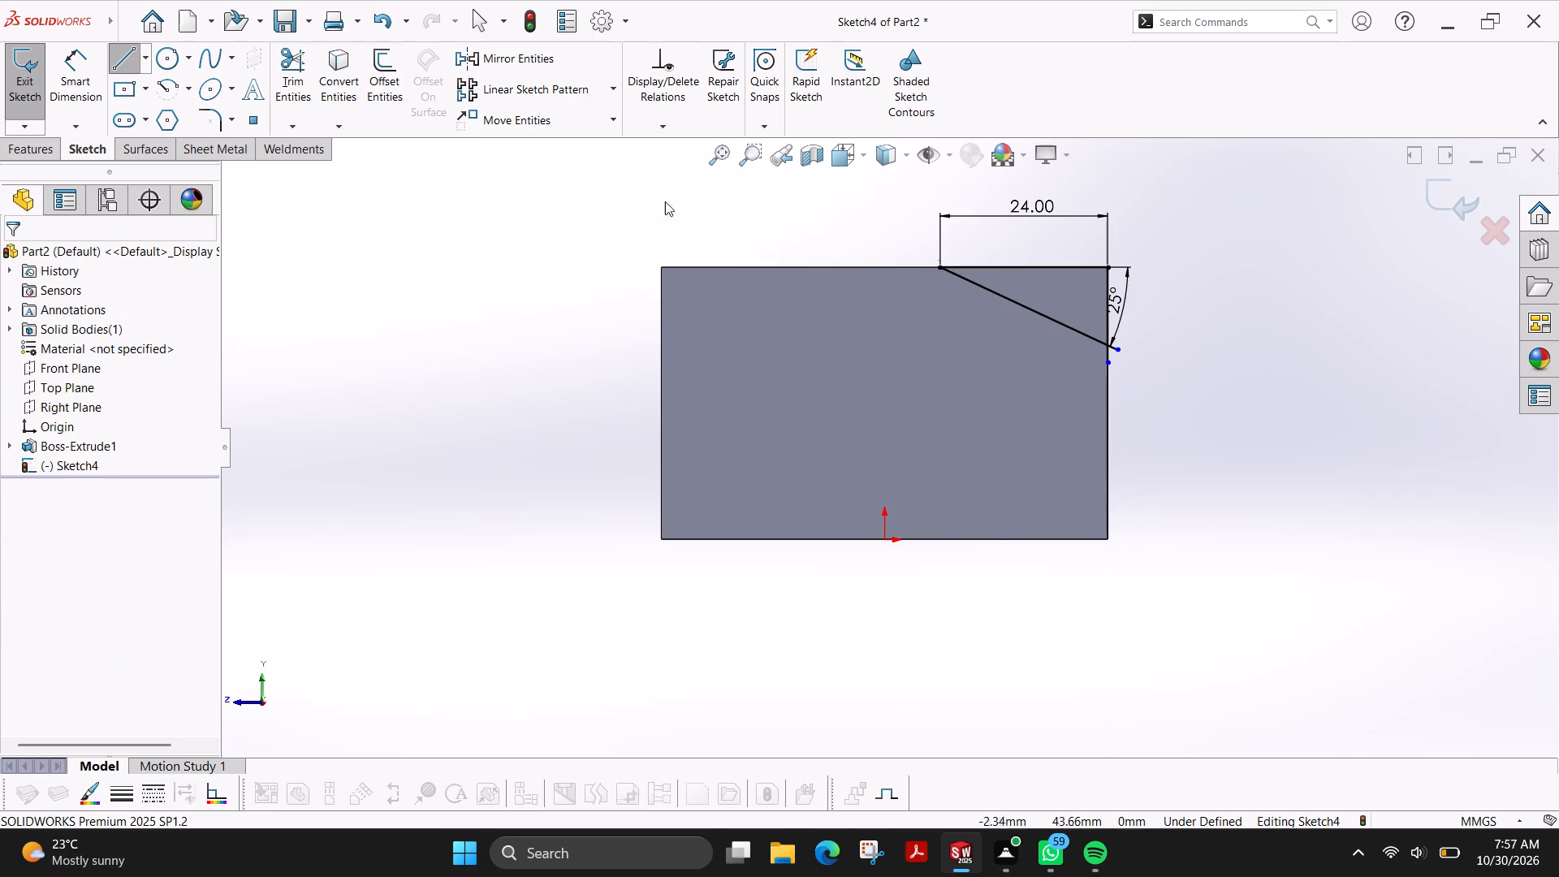
# Trim the line ends that overhang the triangle's lower corner with Power trim.
pyautogui.click(296, 89)
pyautogui.scroll(-3, 1062, 362)
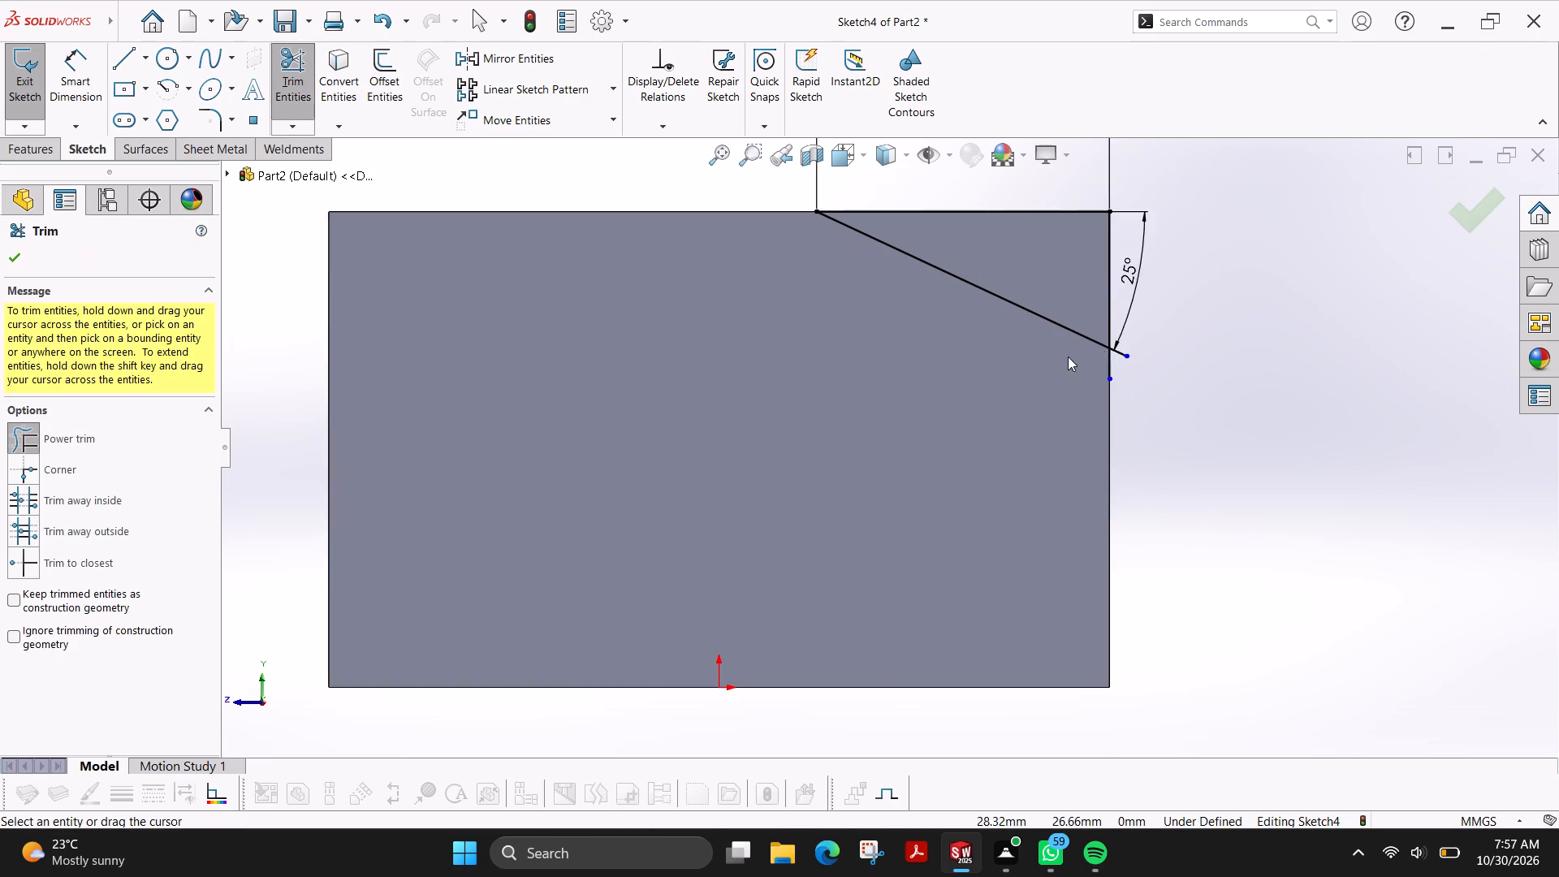
pyautogui.scroll(-4, 1105, 339)
pyautogui.moveTo(1102, 374); pyautogui.dragTo(1018, 441)
pyautogui.scroll(3, 1018, 441)
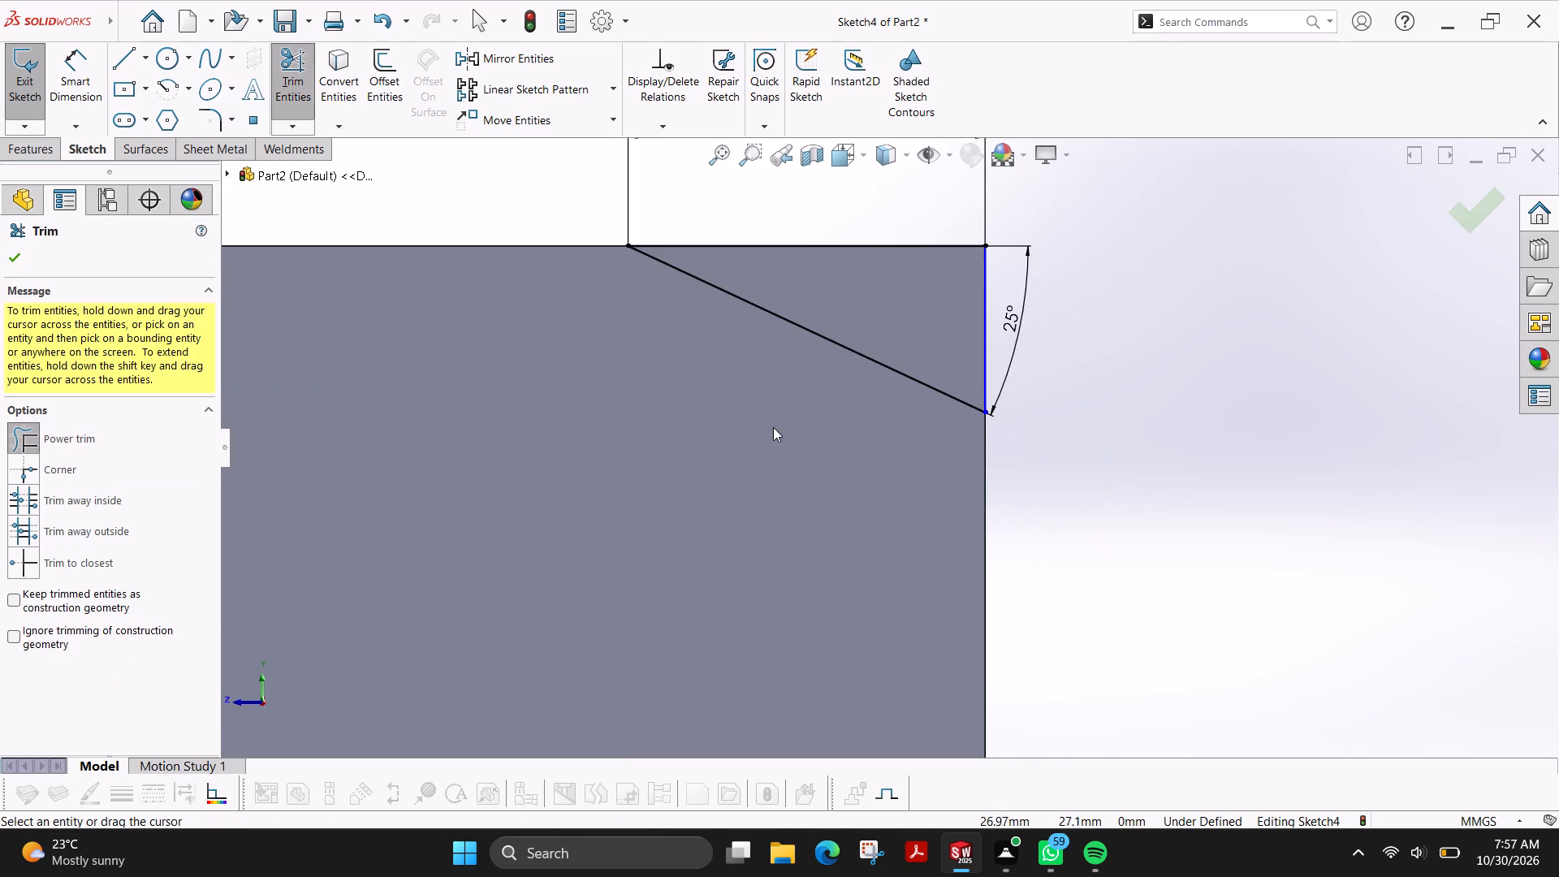
pyautogui.scroll(3, 732, 414)
pyautogui.click(27, 250)
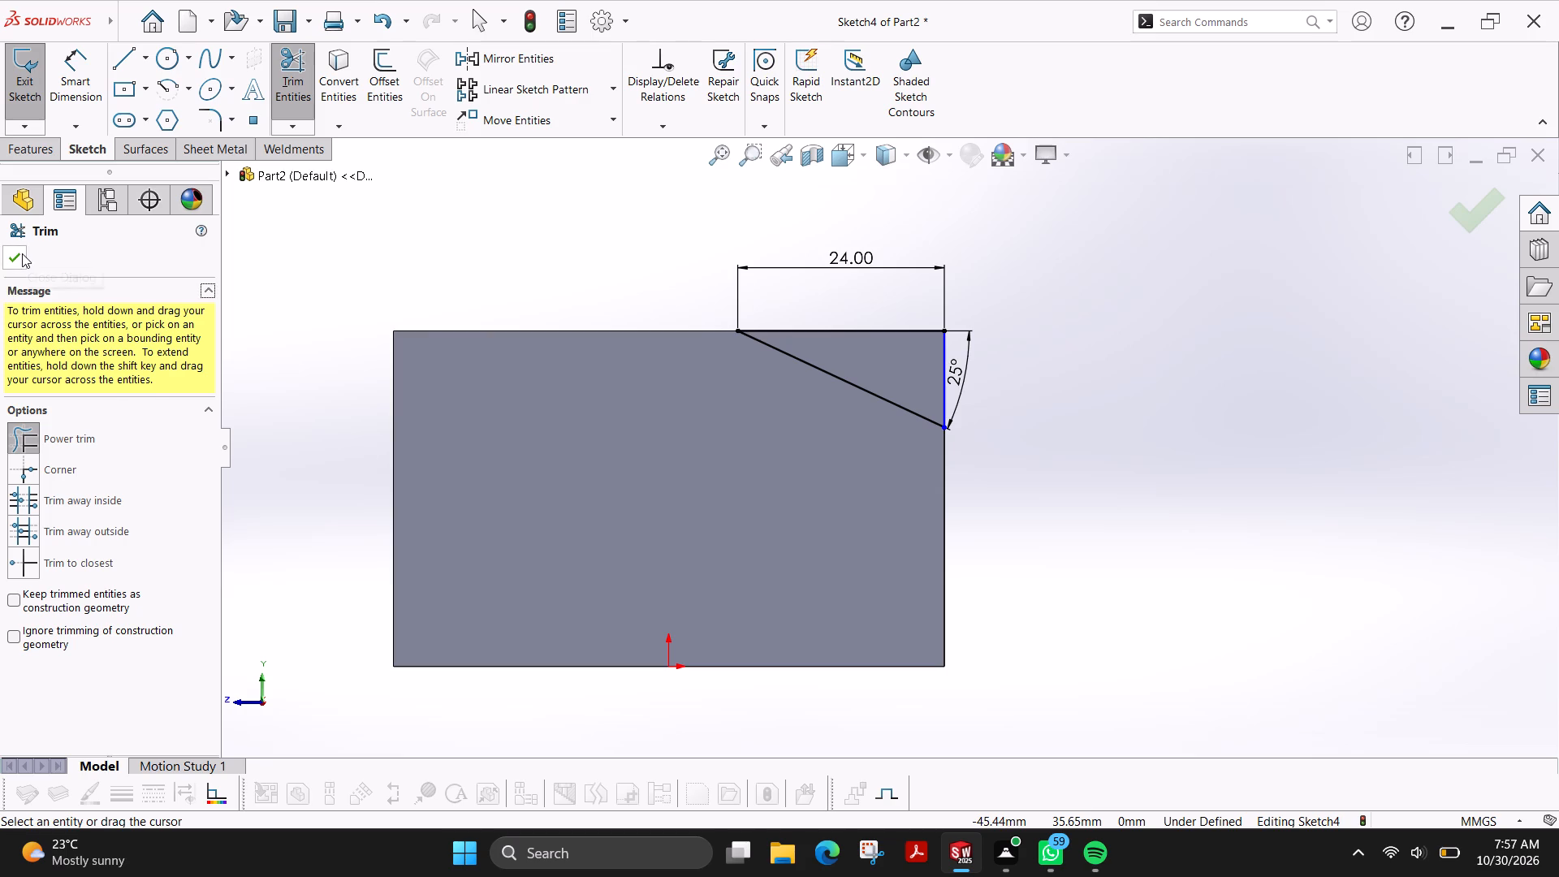
pyautogui.click(22, 253)
# Extrude-cut the triangle as a blind cut 99 mm deep along the block's full upper rear edge.
pyautogui.click(45, 150)
pyautogui.click(286, 80)
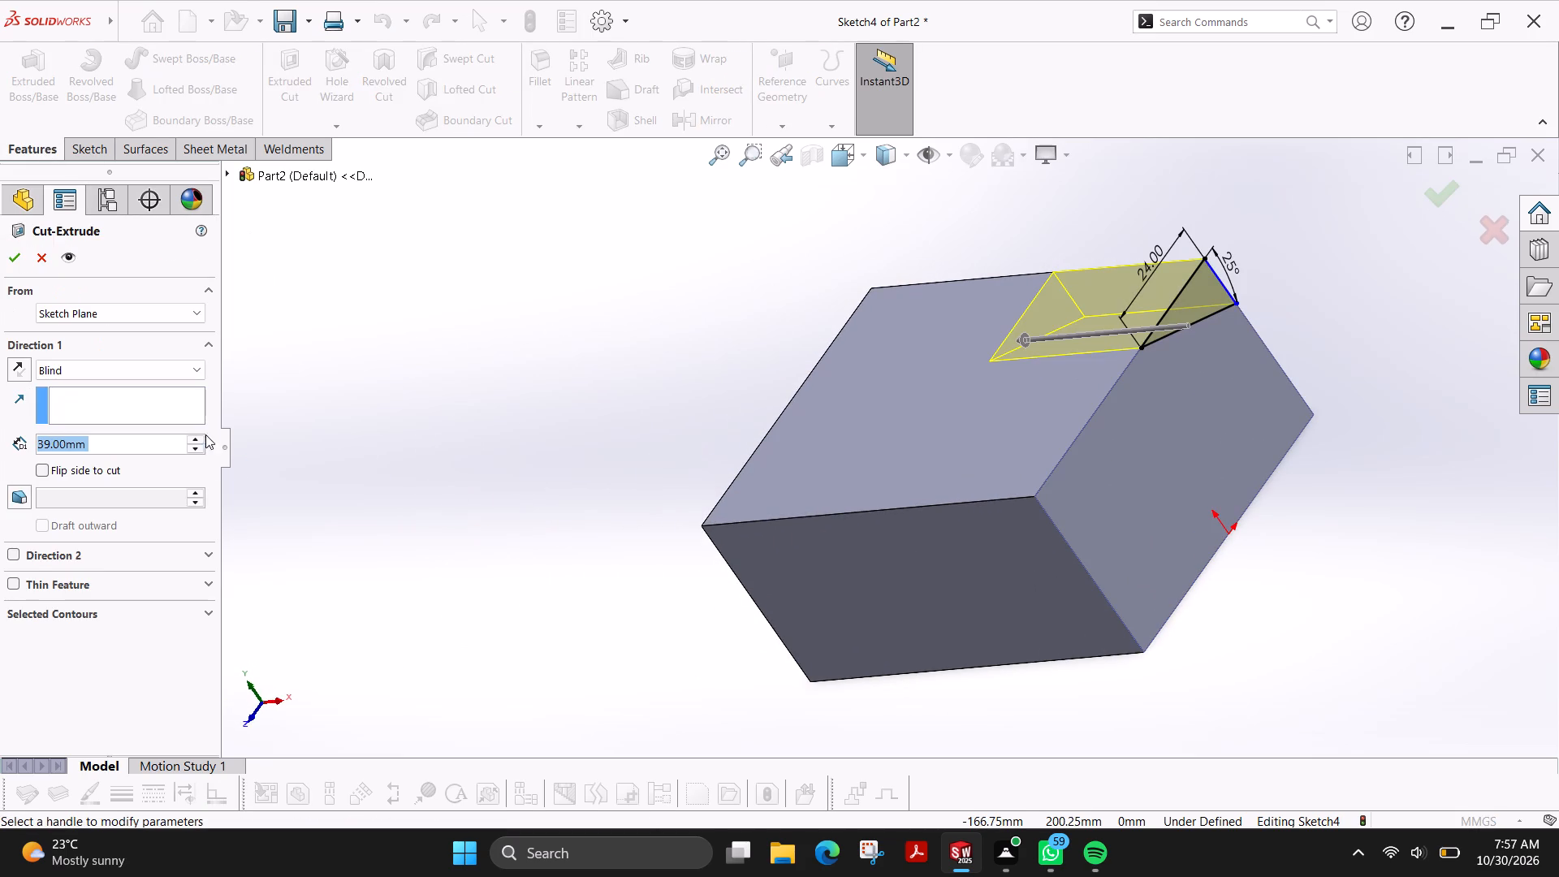
pyautogui.click(195, 434)
pyautogui.click(195, 434)
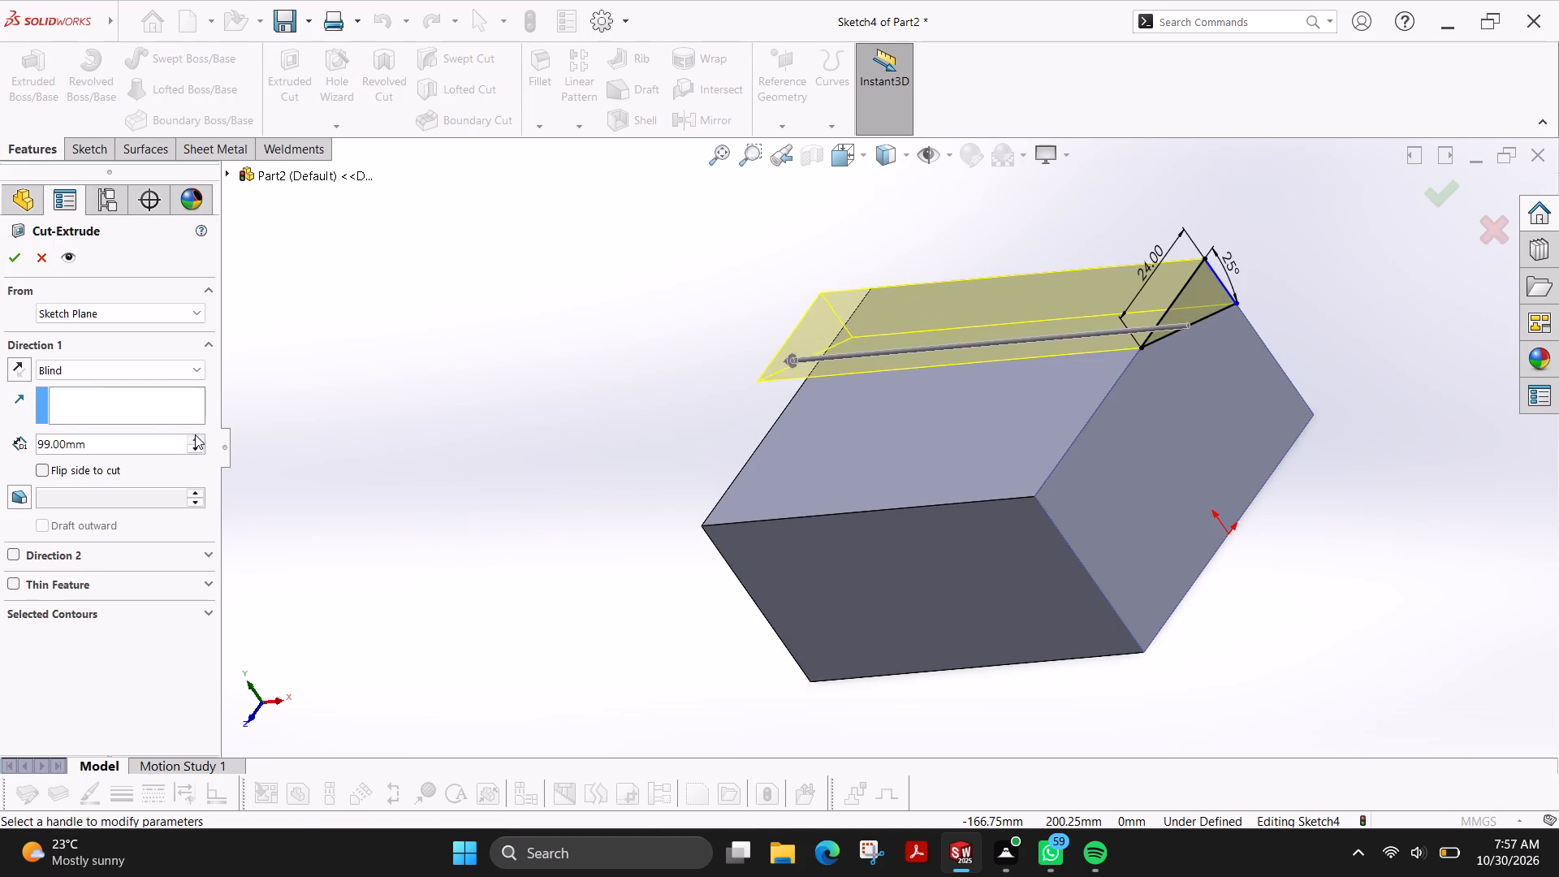
pyautogui.click(9, 256)
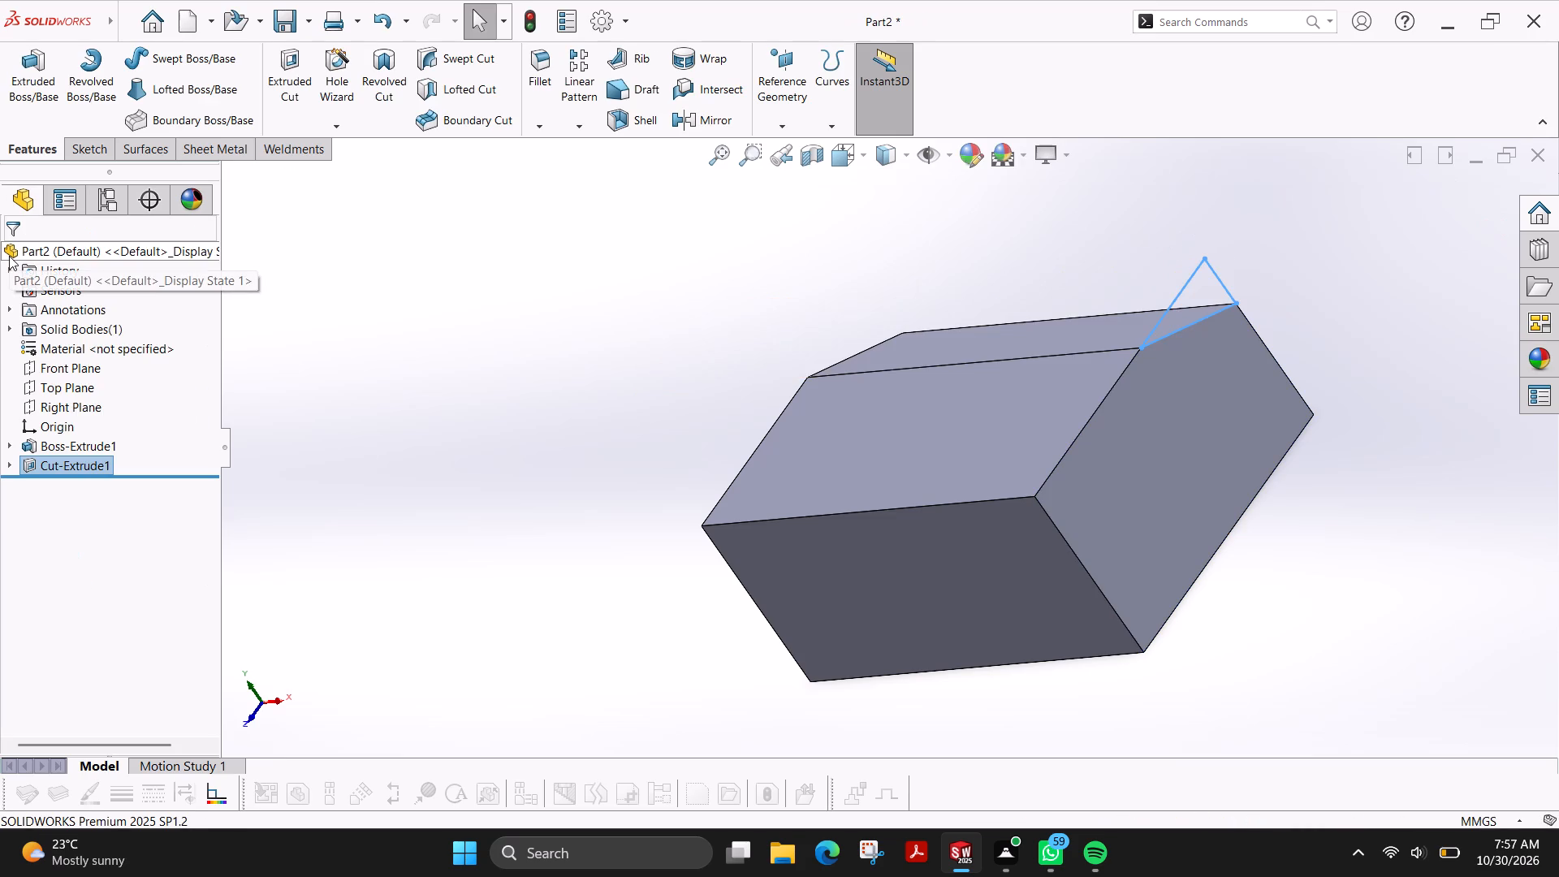
pyautogui.press('Escape')
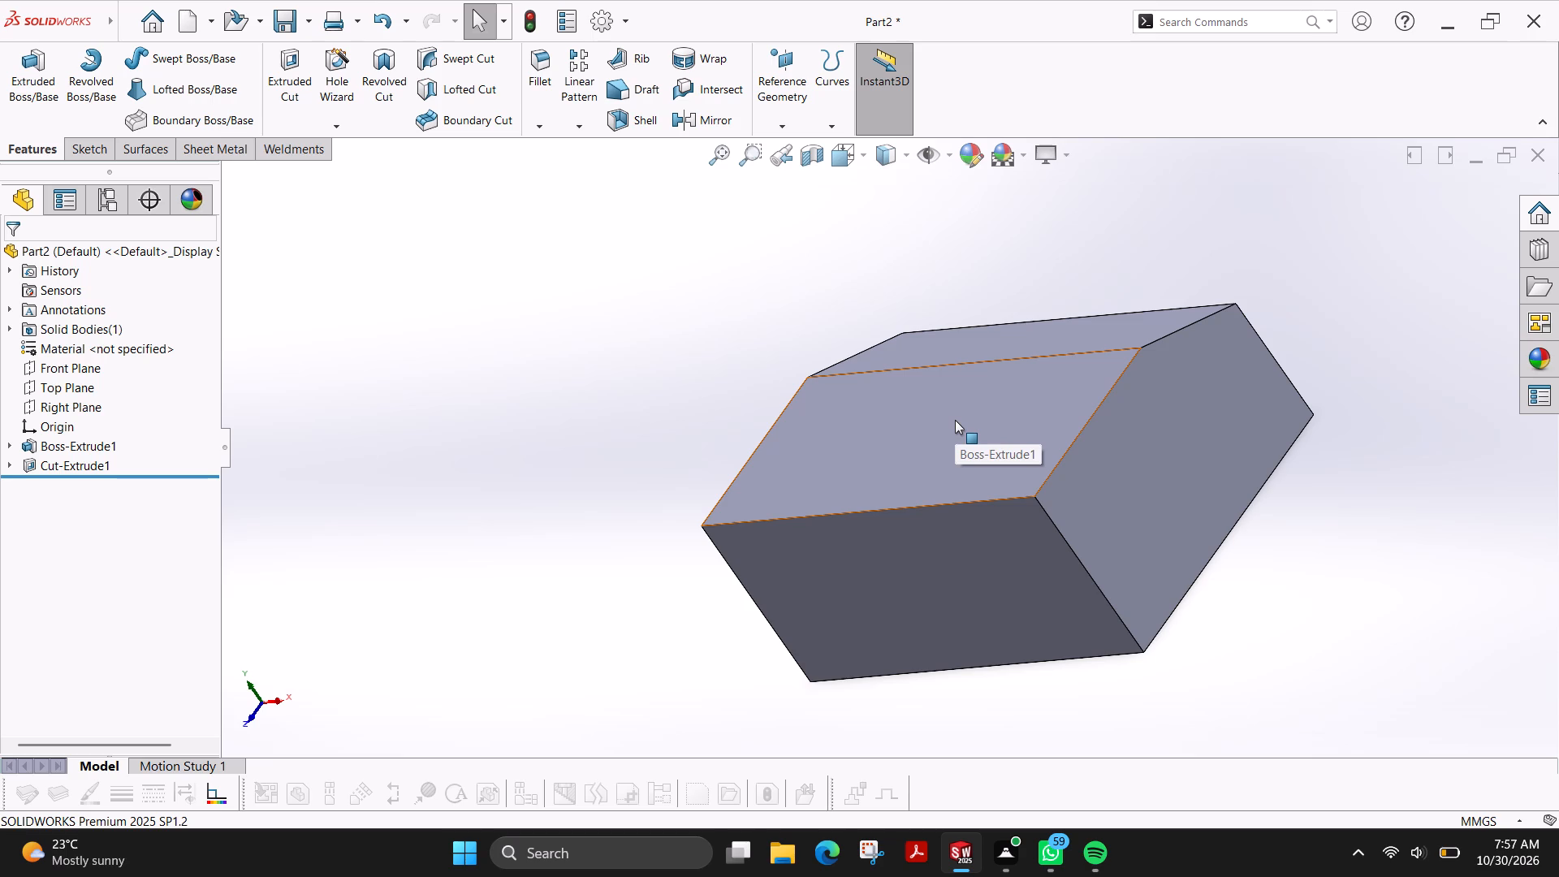
# Sketch a closed five-line profile on the top face: about 11 mm down from the rear edge, slanting to the front edge, and back around the -X corners.
pyautogui.click(81, 154)
pyautogui.click(28, 94)
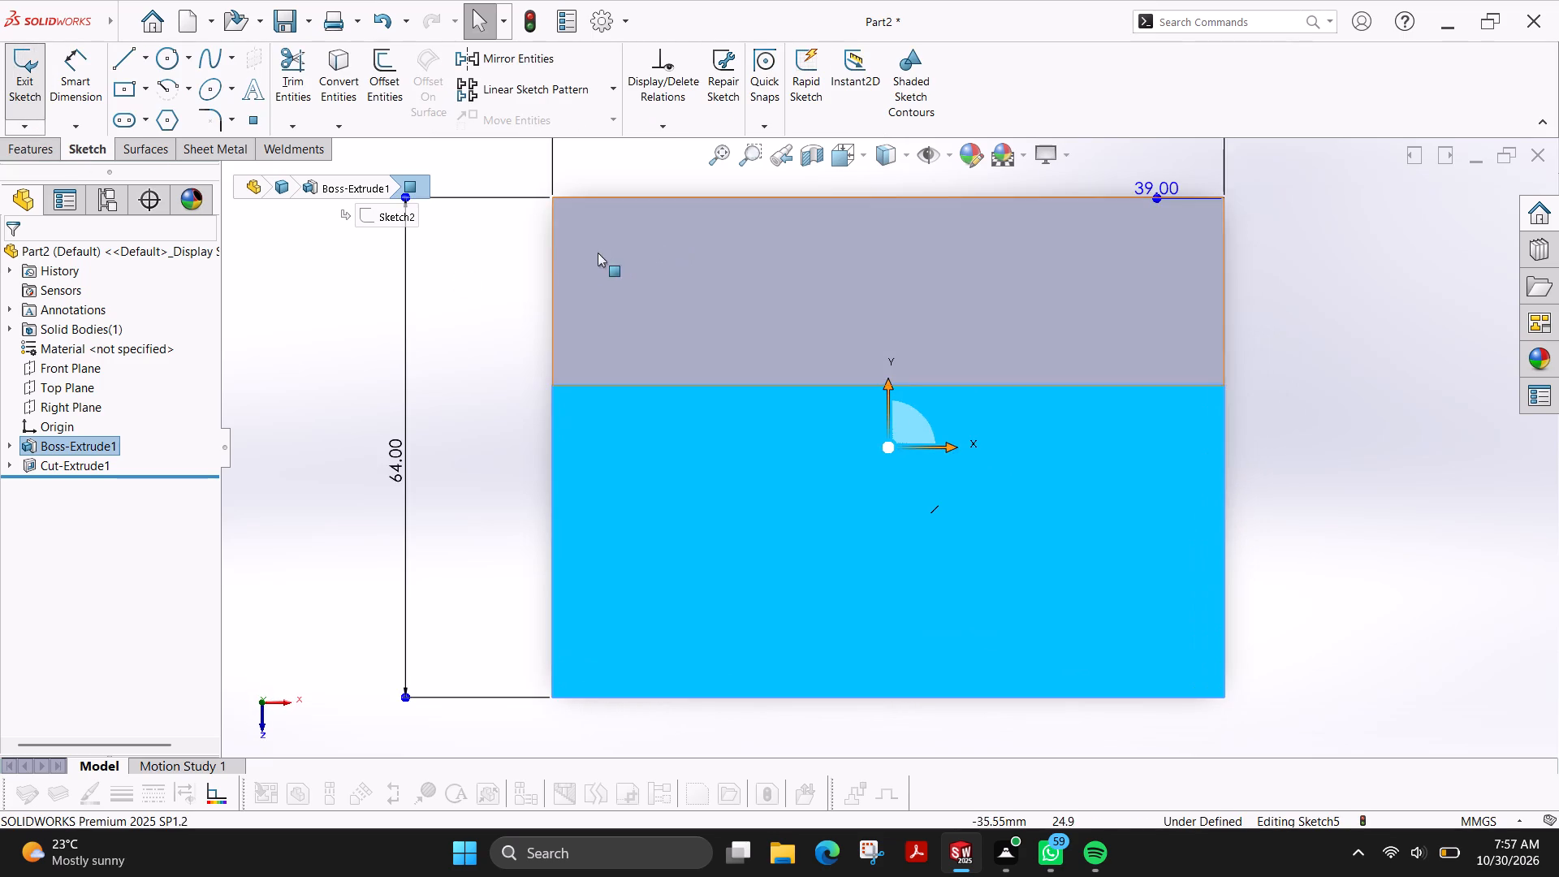
pyautogui.press('Escape')
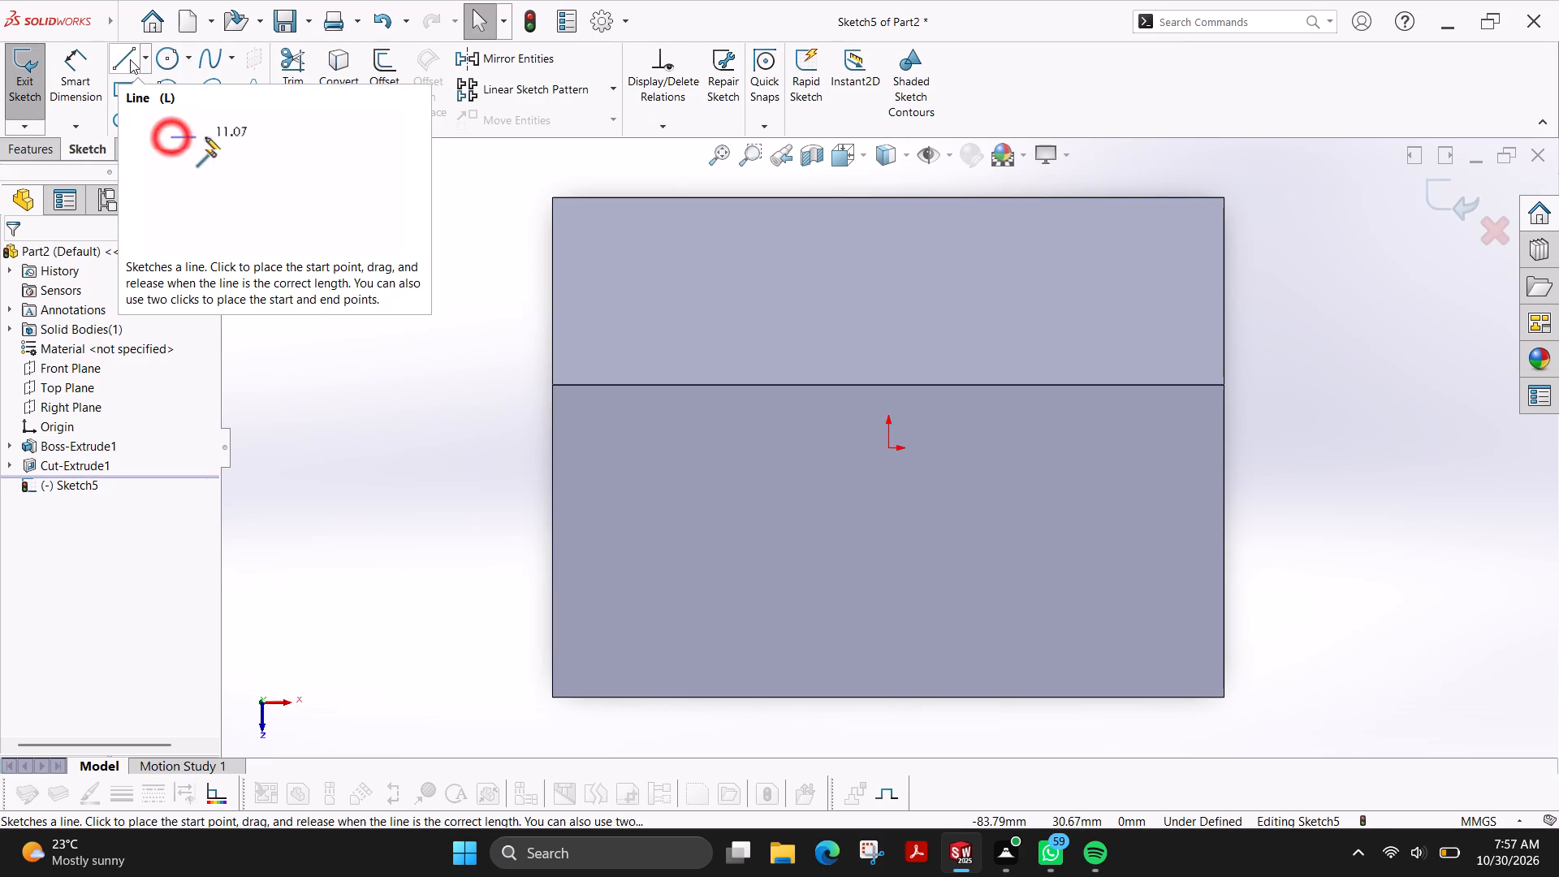
pyautogui.click(937, 195)
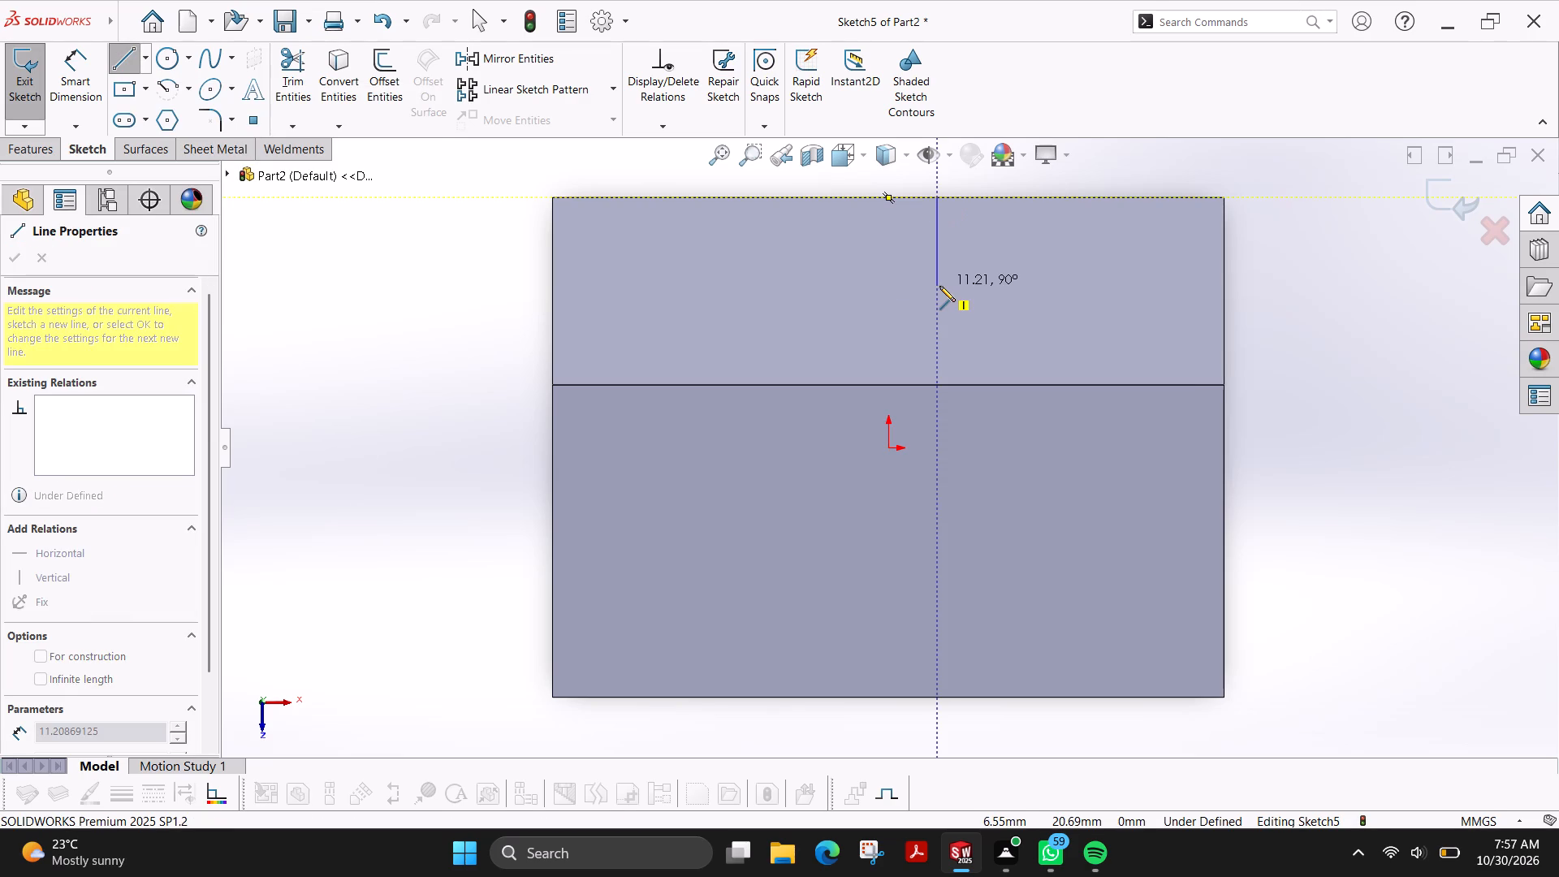
pyautogui.click(939, 286)
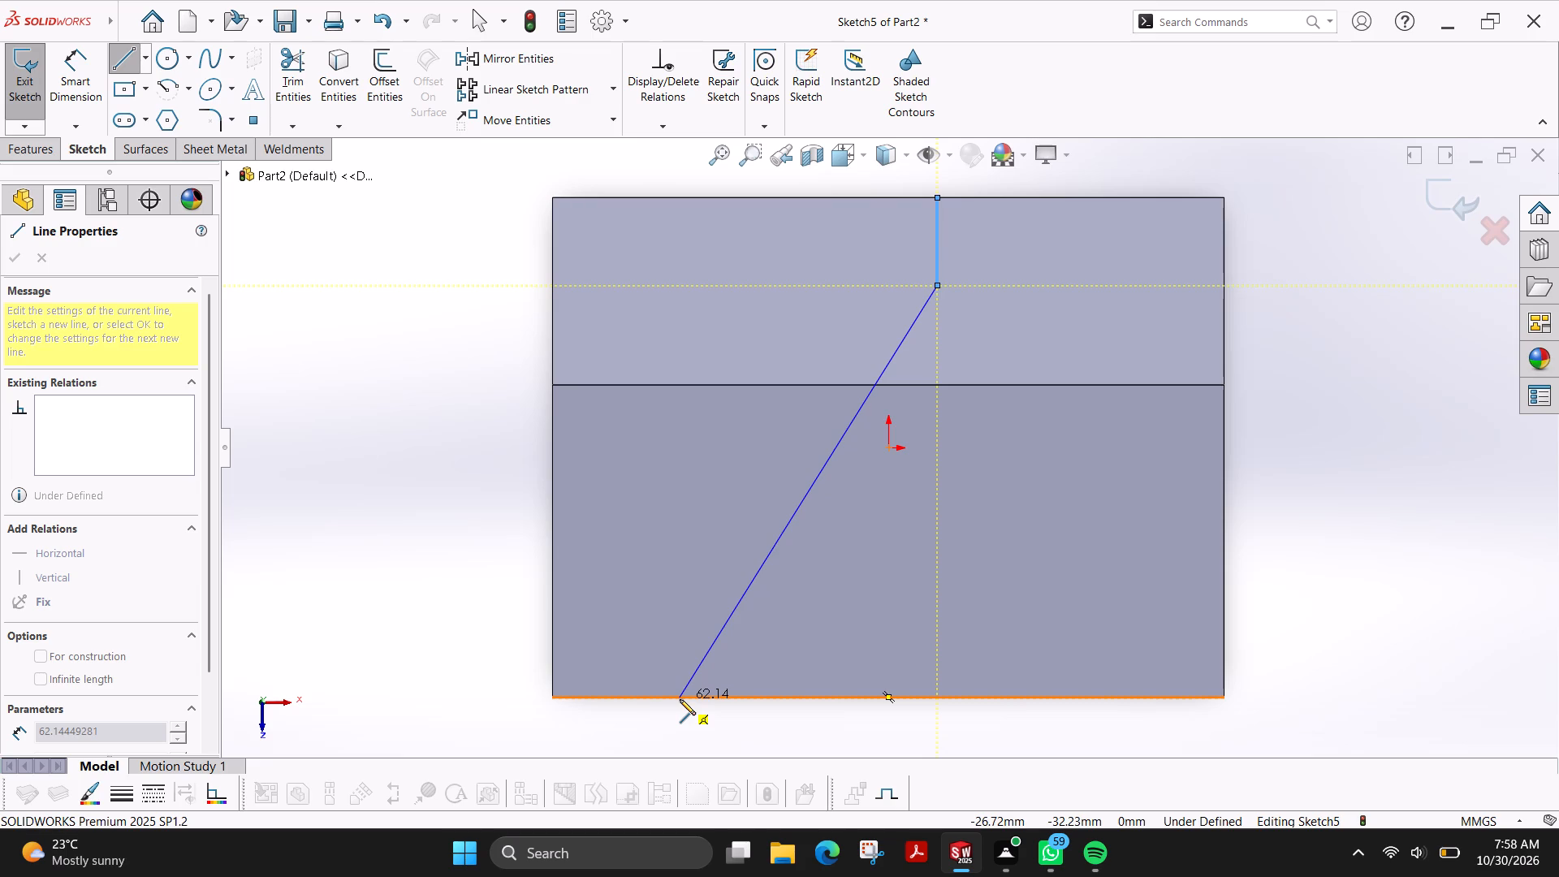
pyautogui.click(552, 696)
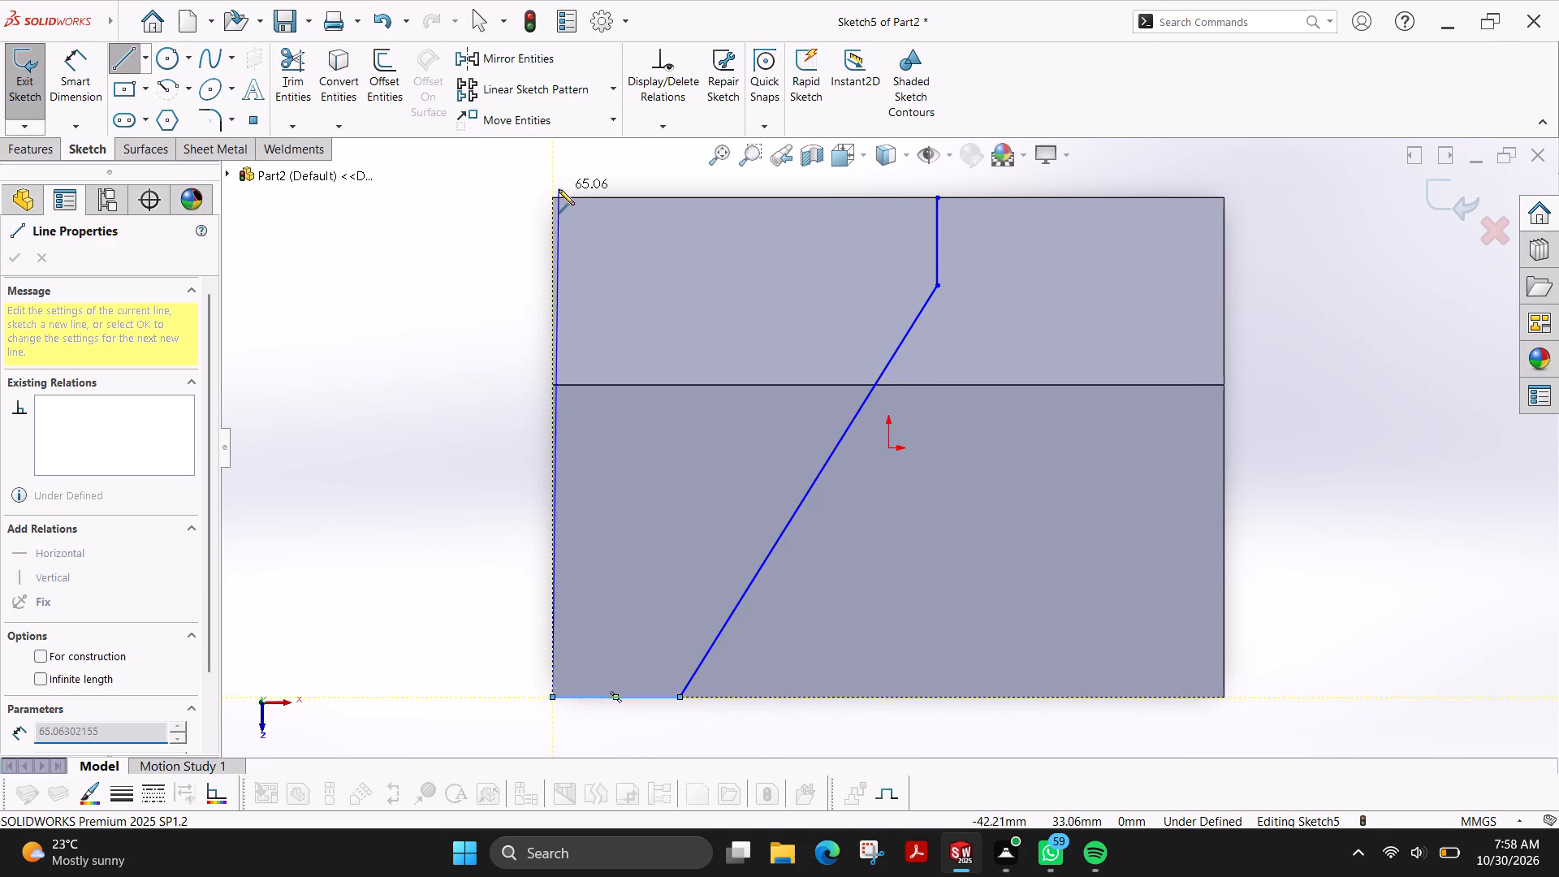
pyautogui.click(554, 197)
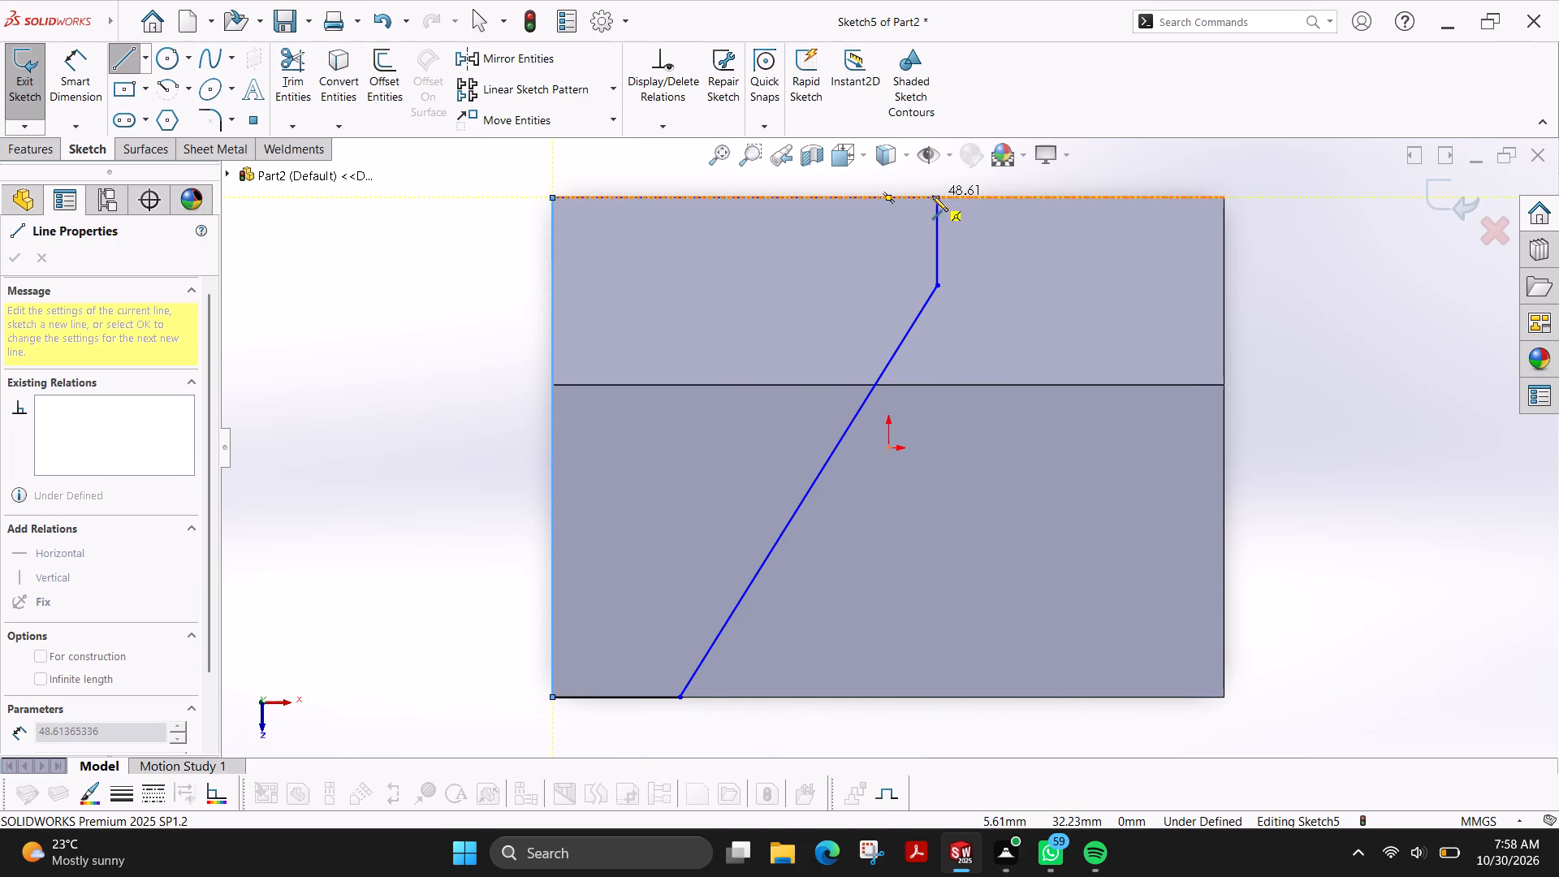
pyautogui.click(937, 196)
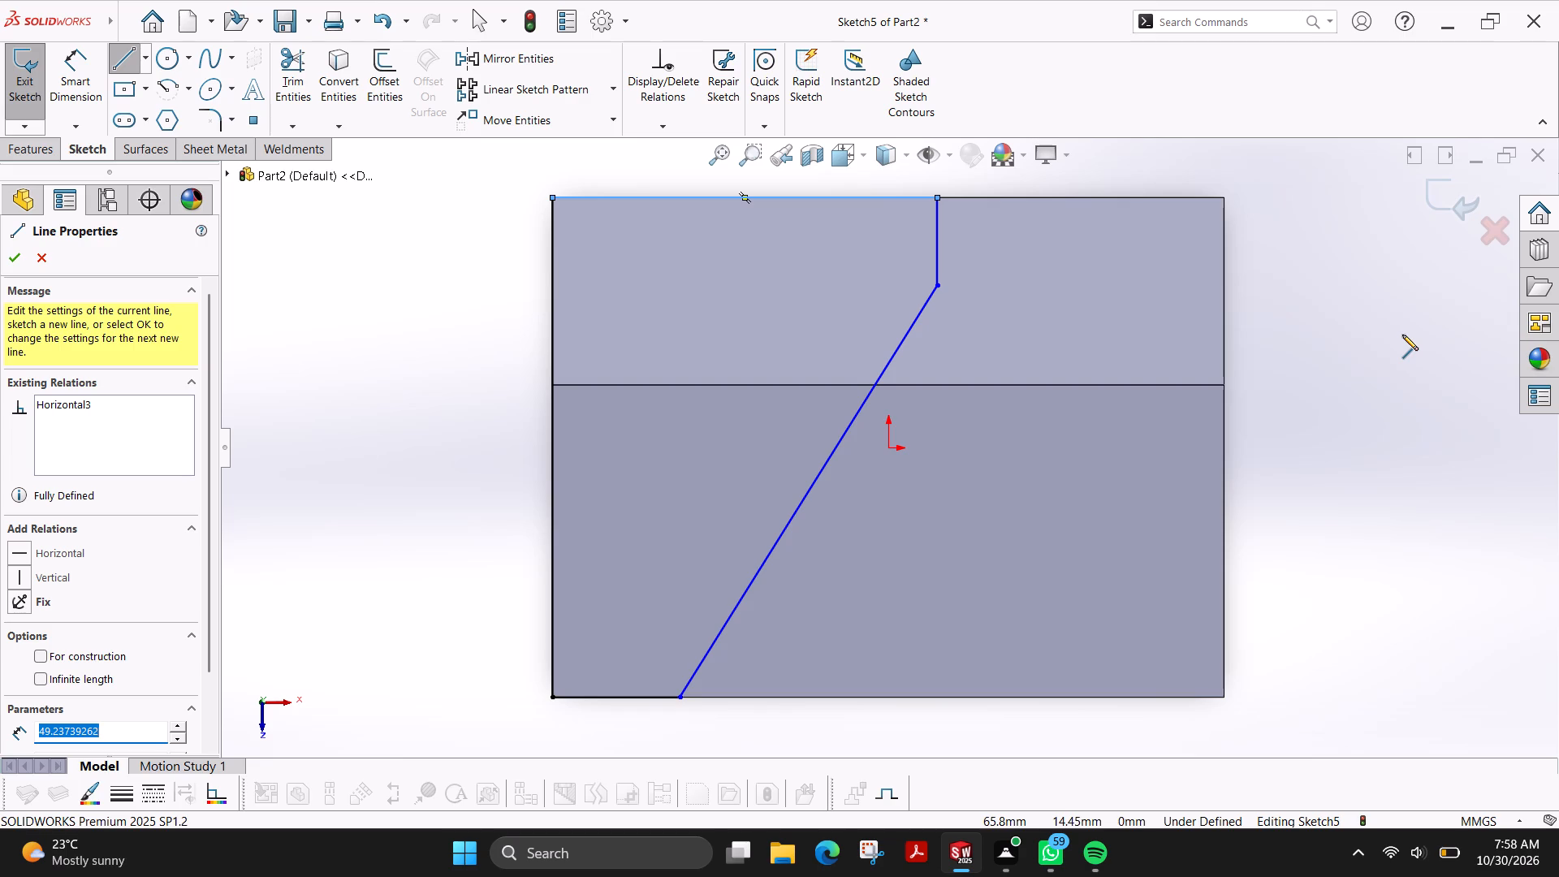
# Dimension the profile's short vertical line at the rear edge to 12 mm.
pyautogui.click(74, 80)
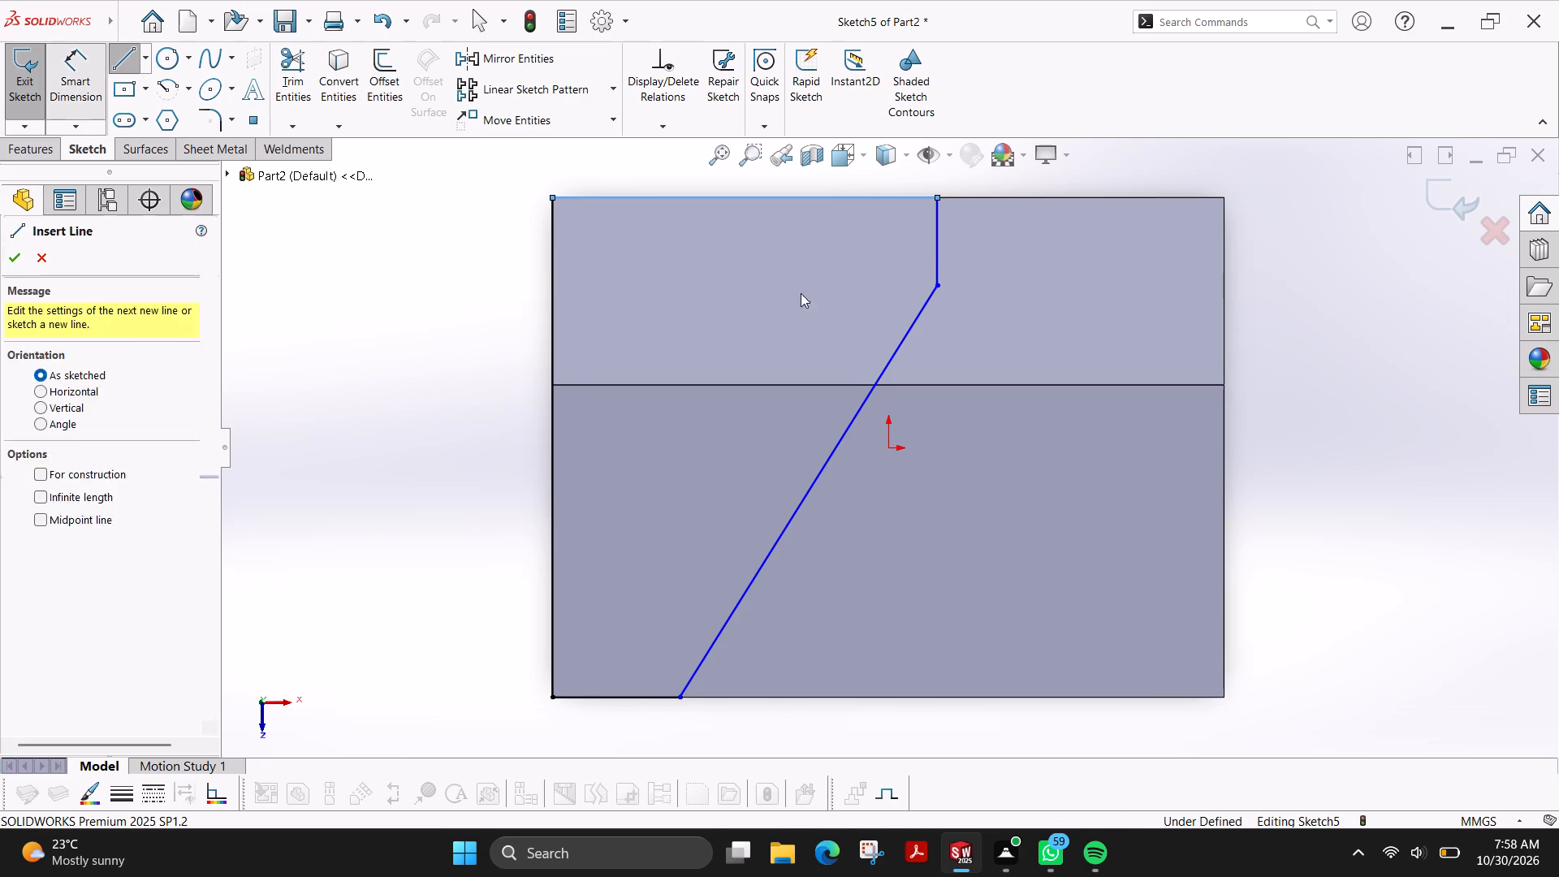
pyautogui.click(935, 235)
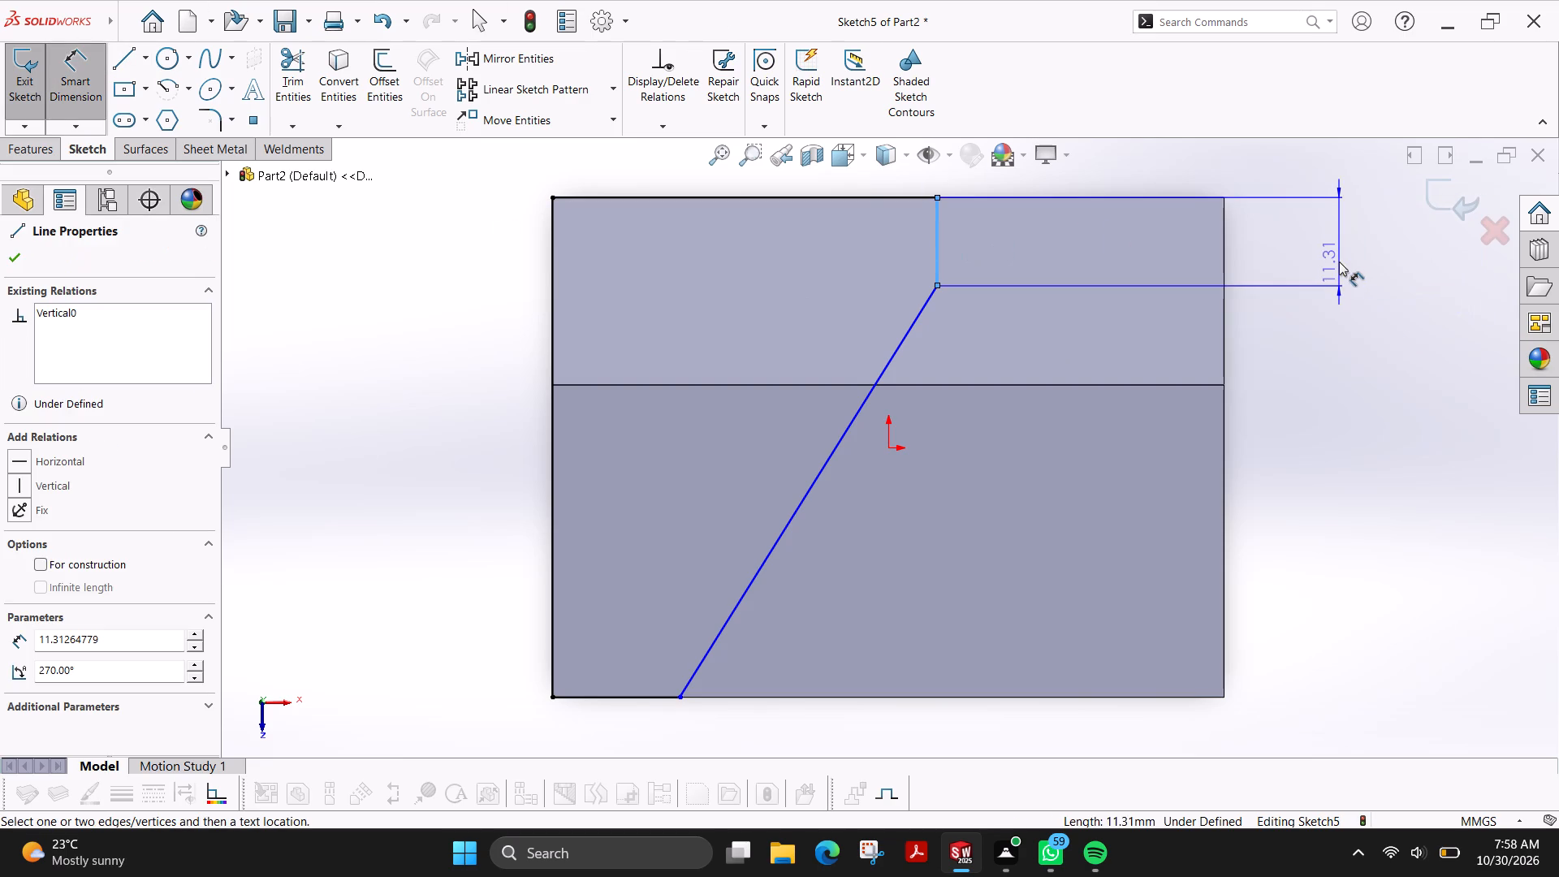
pyautogui.click(1332, 253)
pyautogui.write('12')
pyautogui.press('Return')
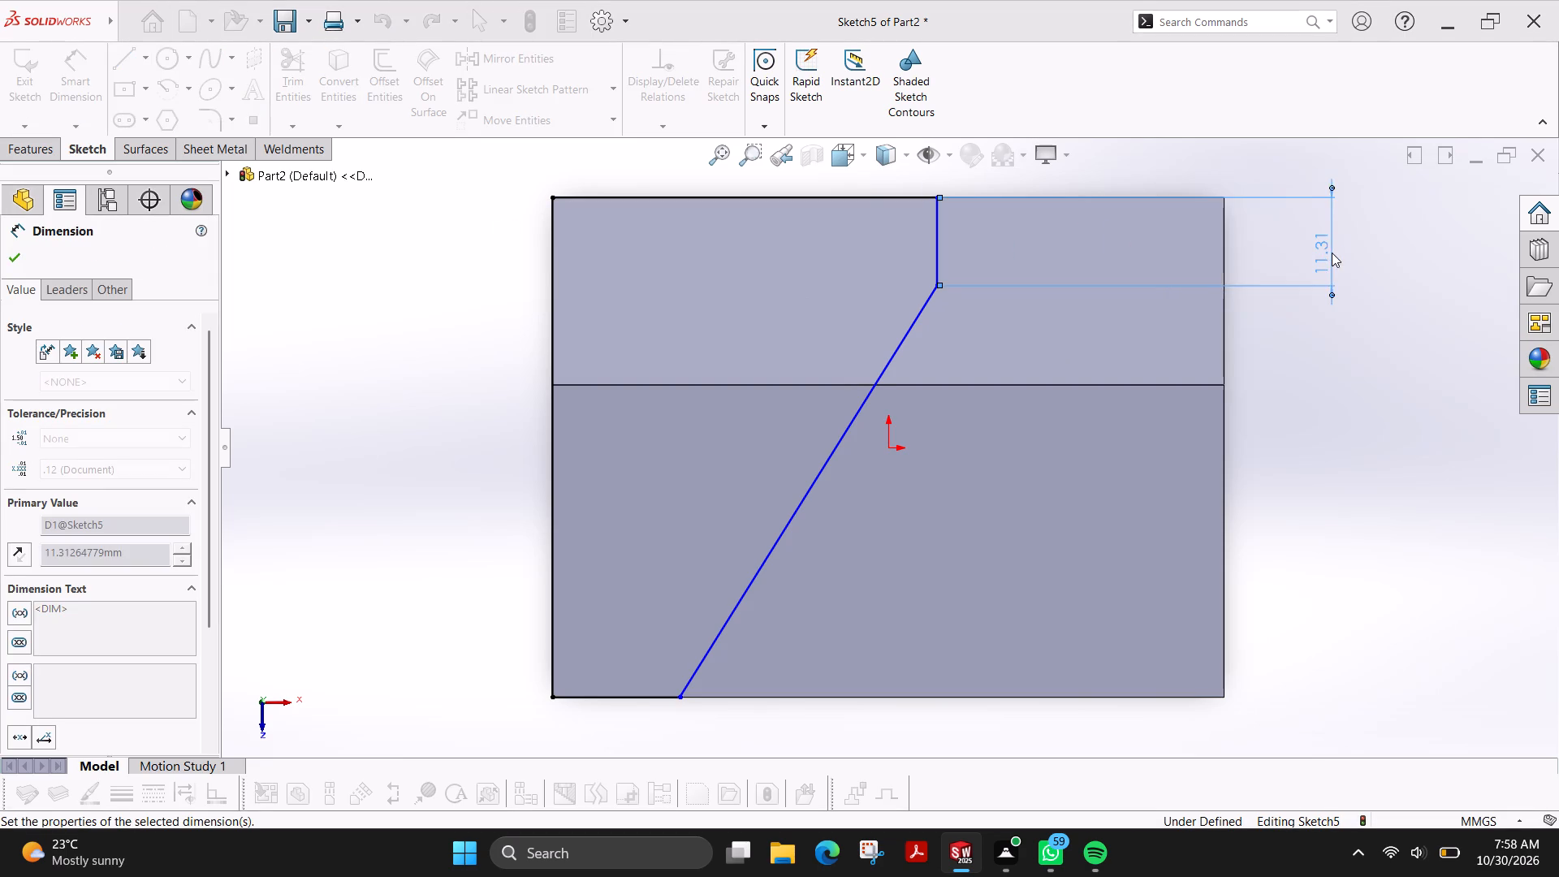
# Dimension the distance from the profile's short vertical line to the block's +X edge as 32 mm.
pyautogui.scroll(1, 790, 280)
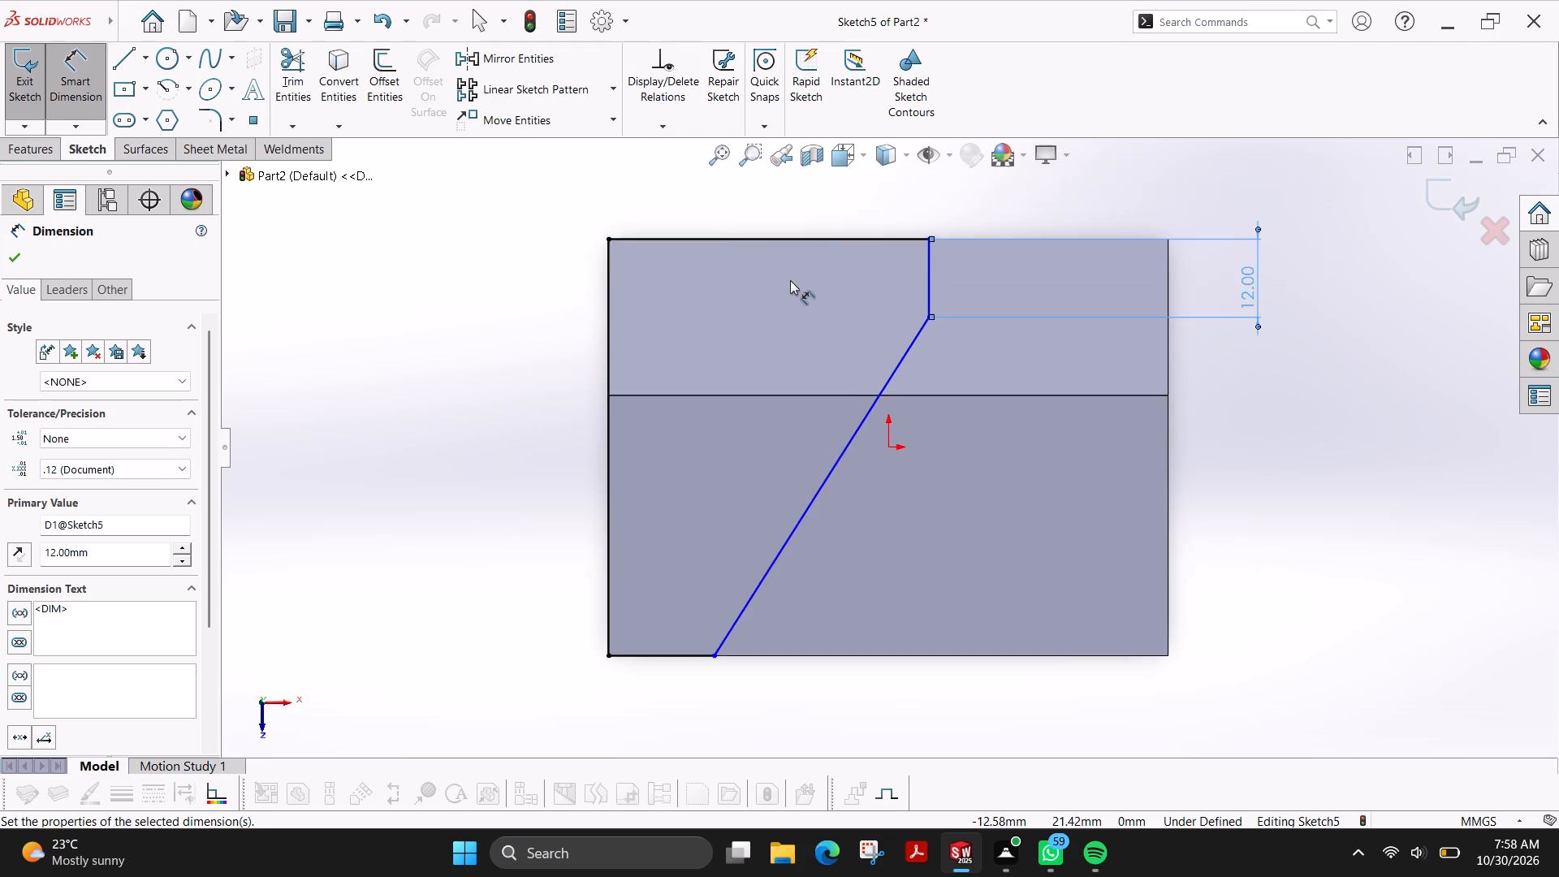
pyautogui.scroll(1, 790, 280)
pyautogui.click(776, 273)
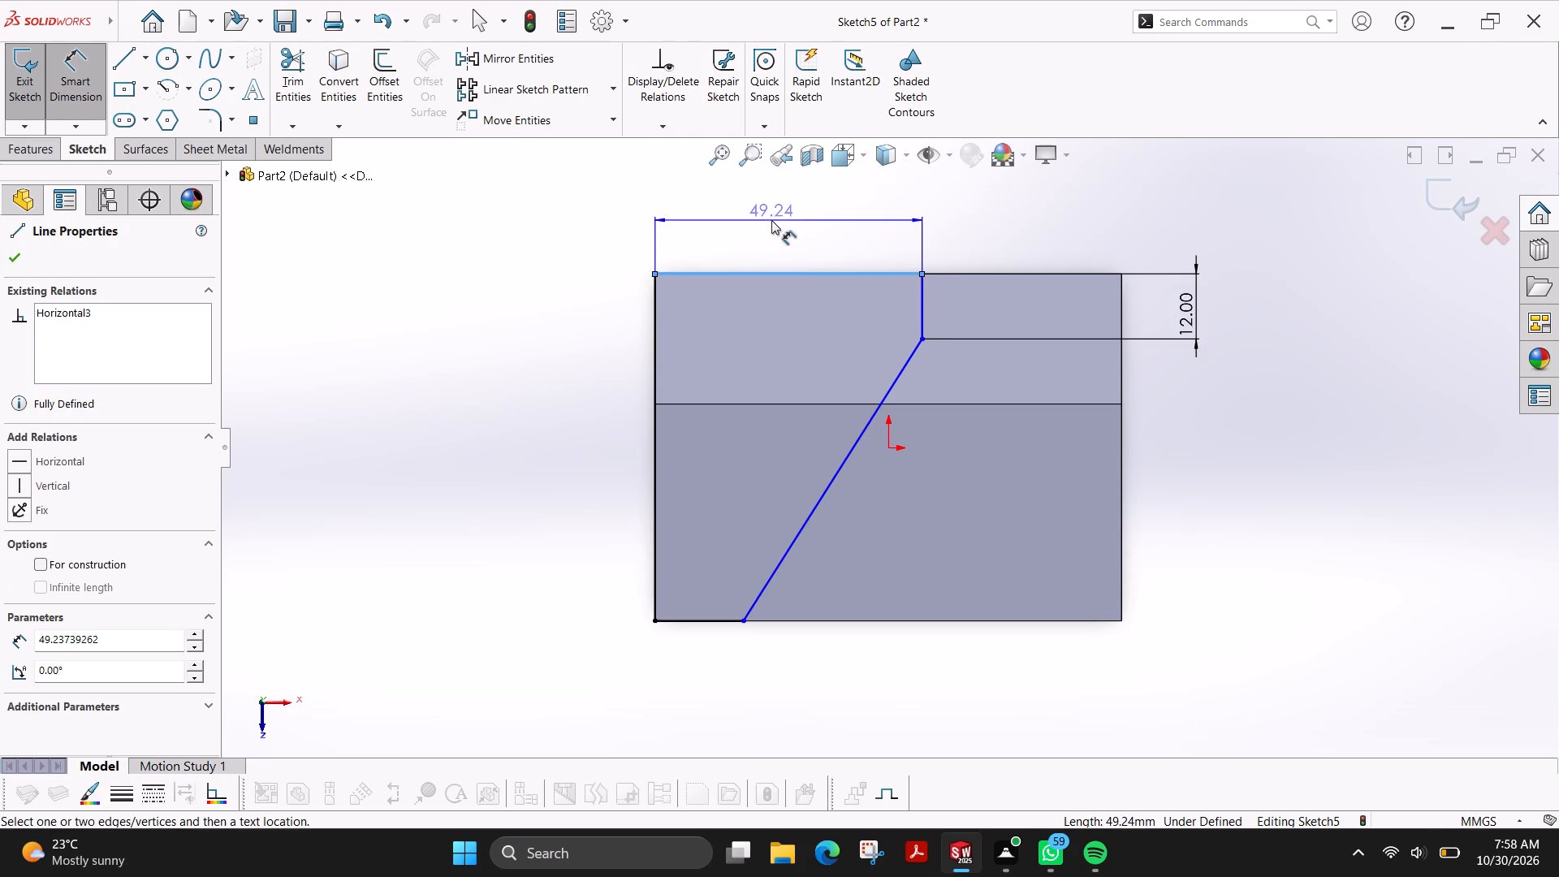
pyautogui.press('Escape')
pyautogui.click(919, 297)
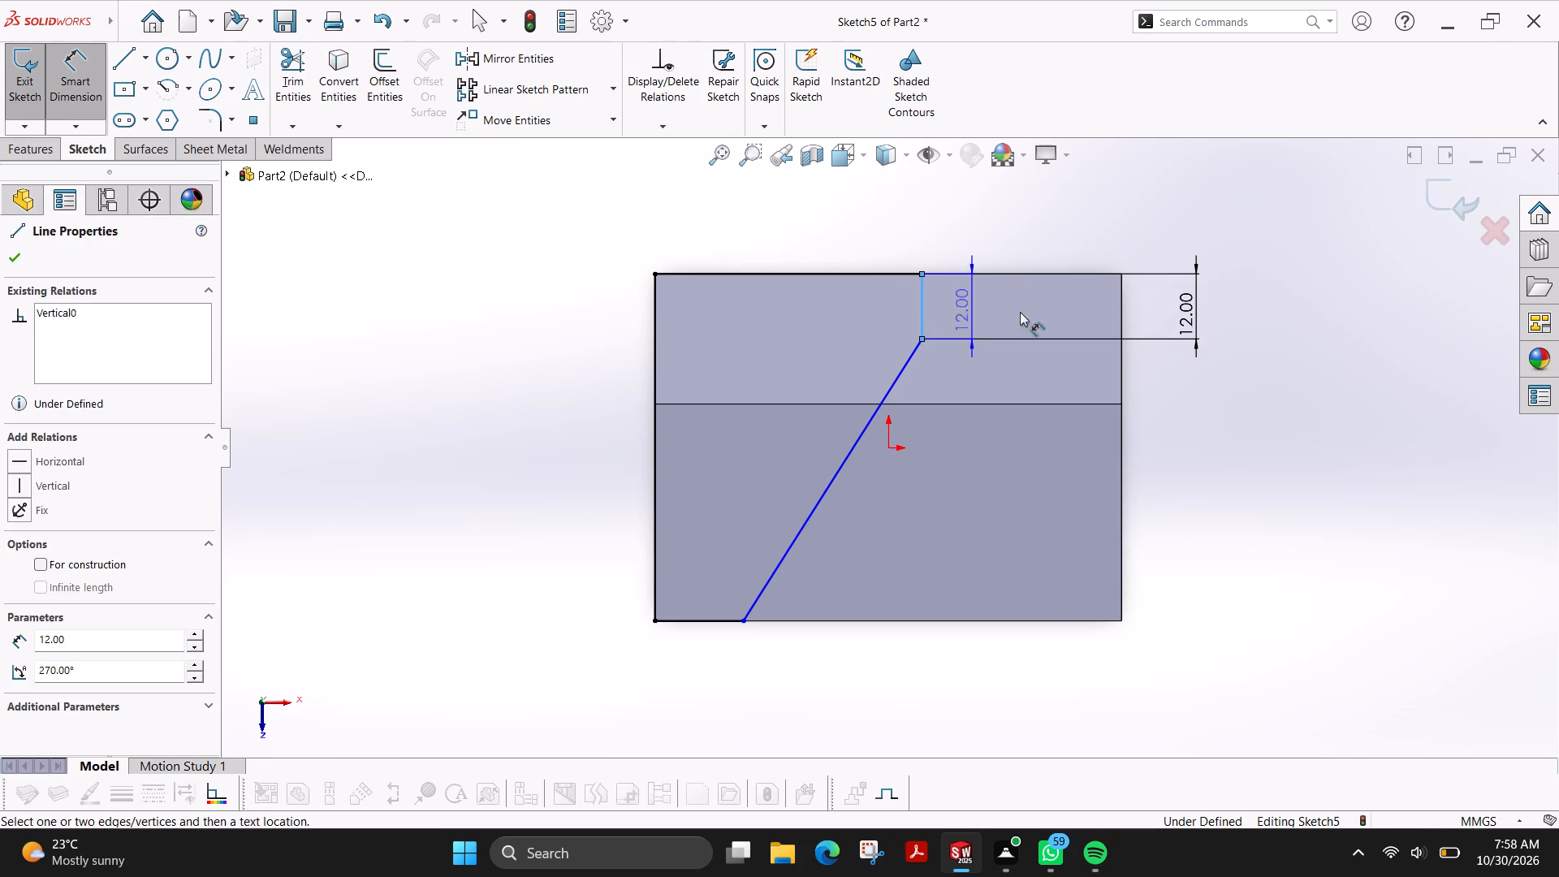
pyautogui.click(1120, 312)
pyautogui.click(1039, 236)
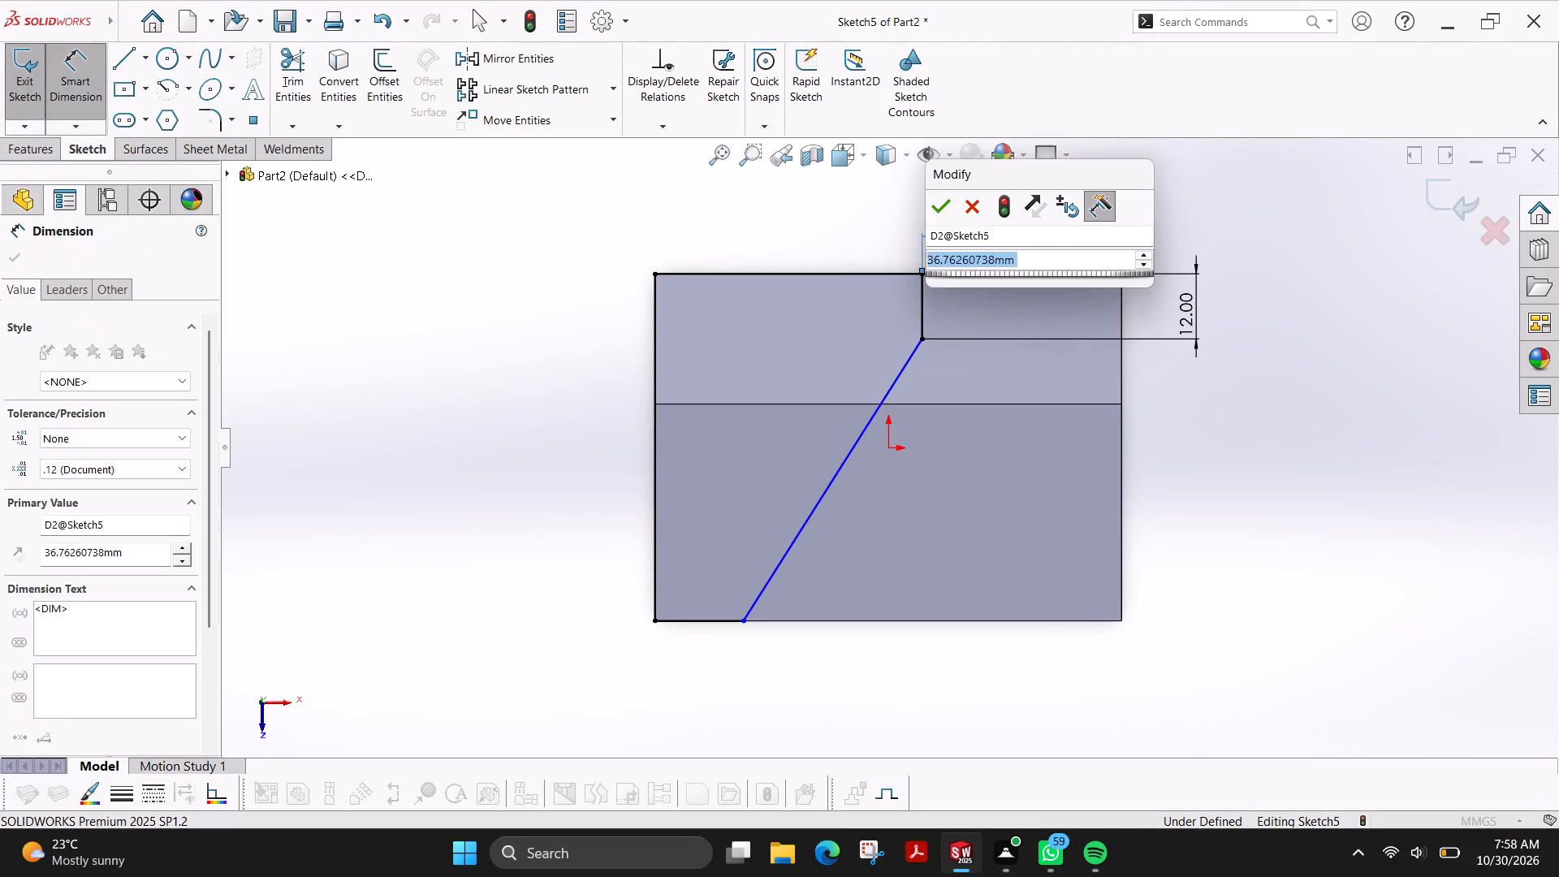
pyautogui.write('32')
pyautogui.press('Return')
pyautogui.press('.')
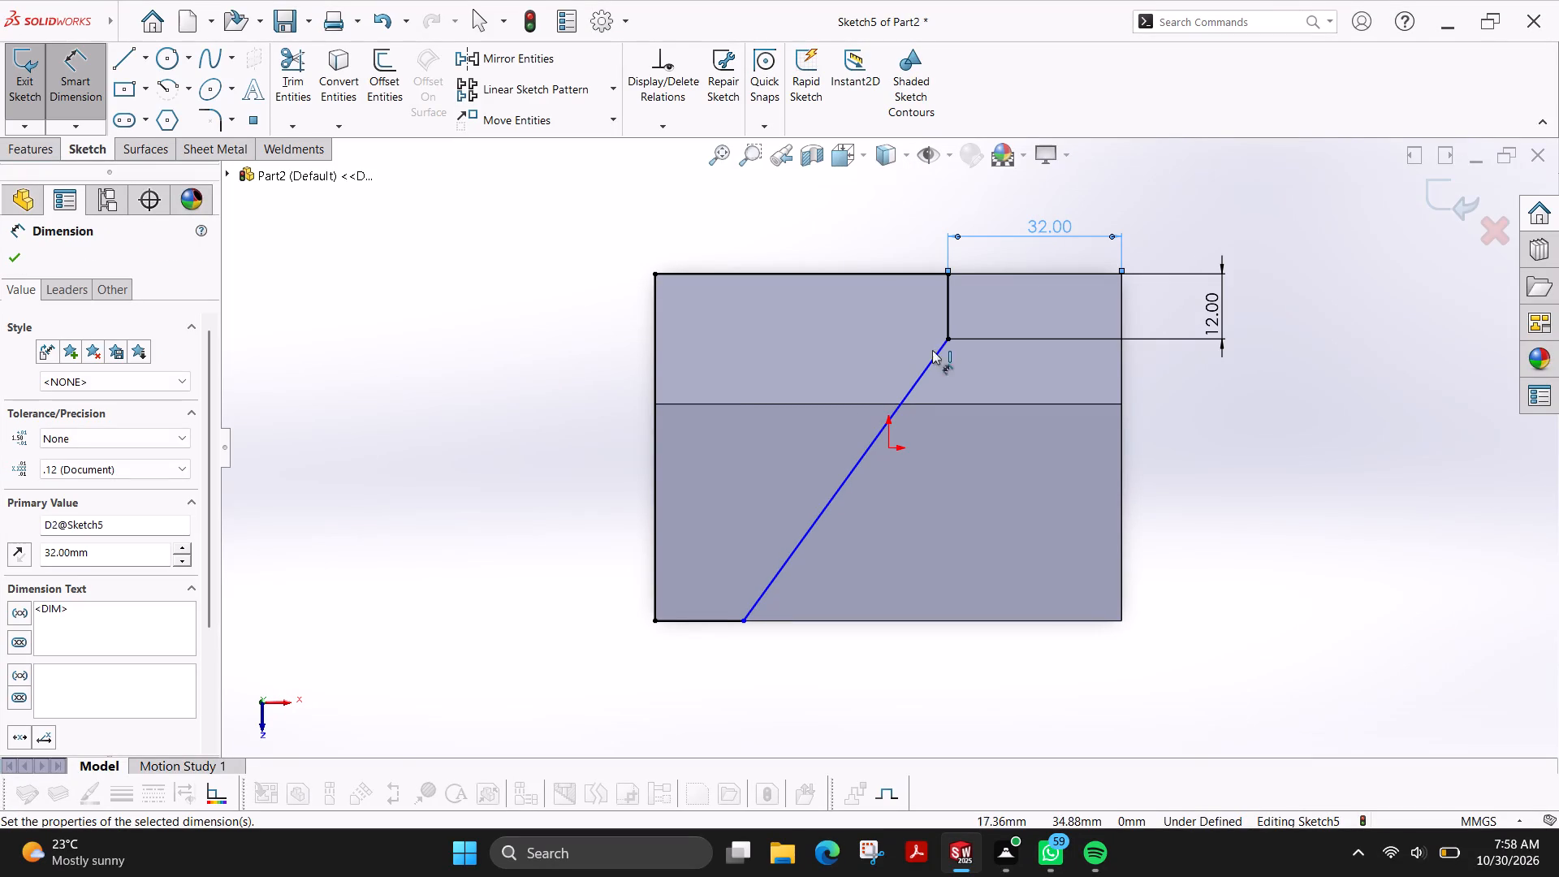
# Dimension the angle between the profile's slanted line and the block's -X edge as 40°.
pyautogui.click(659, 511)
pyautogui.click(809, 526)
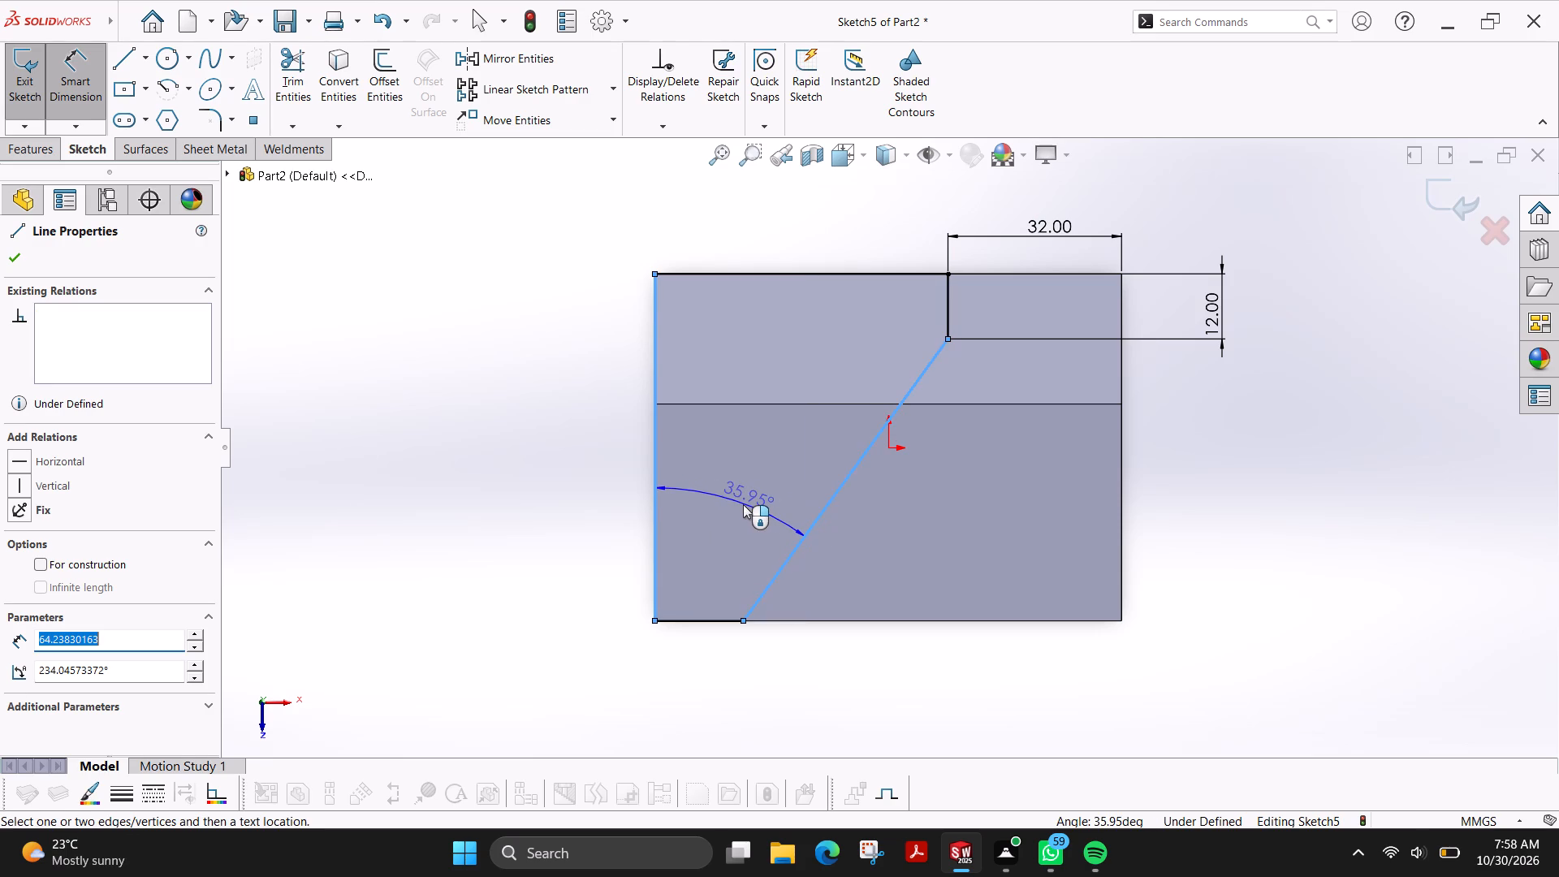
pyautogui.click(743, 504)
pyautogui.write('40')
pyautogui.press('Return')
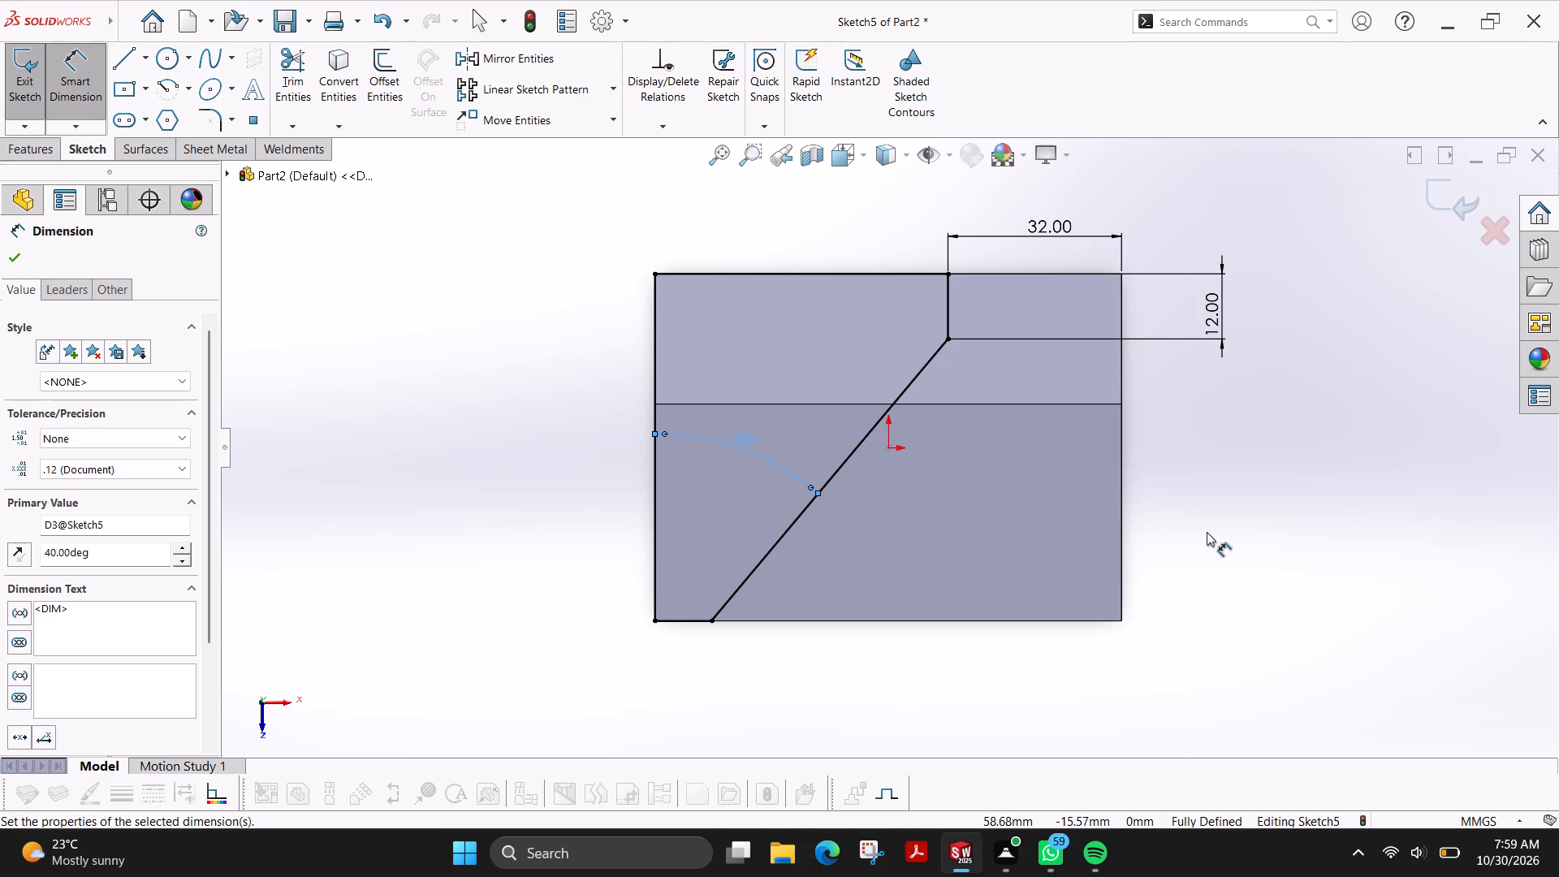
# Sketch a circle about 11.6 mm in diameter on the top face, just in front of the origin and on the +X side of the slanted line.
pyautogui.click(177, 63)
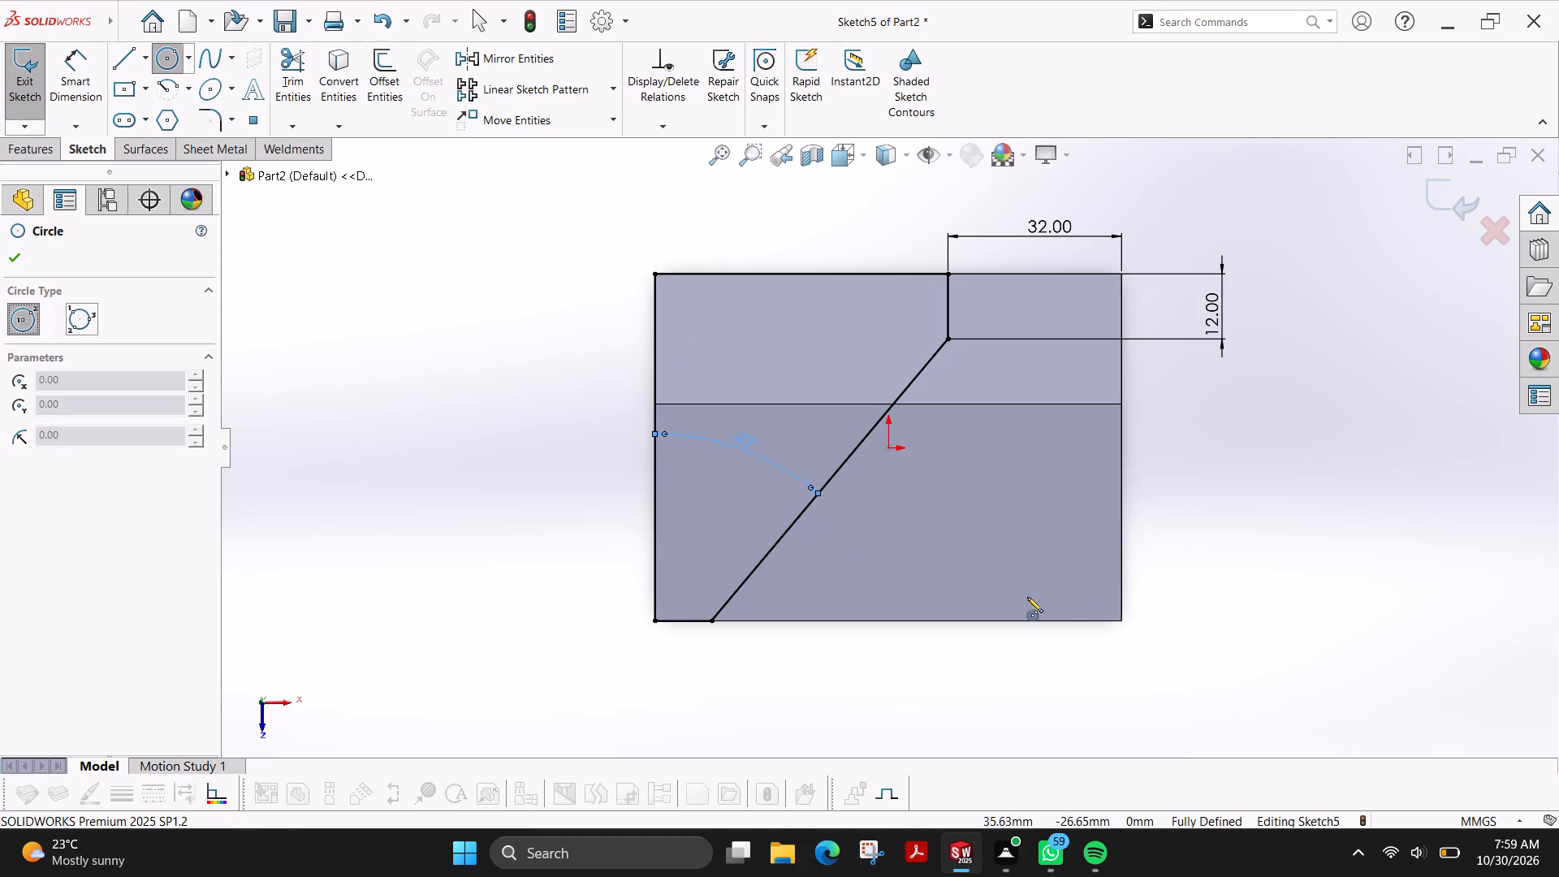
pyautogui.click(913, 489)
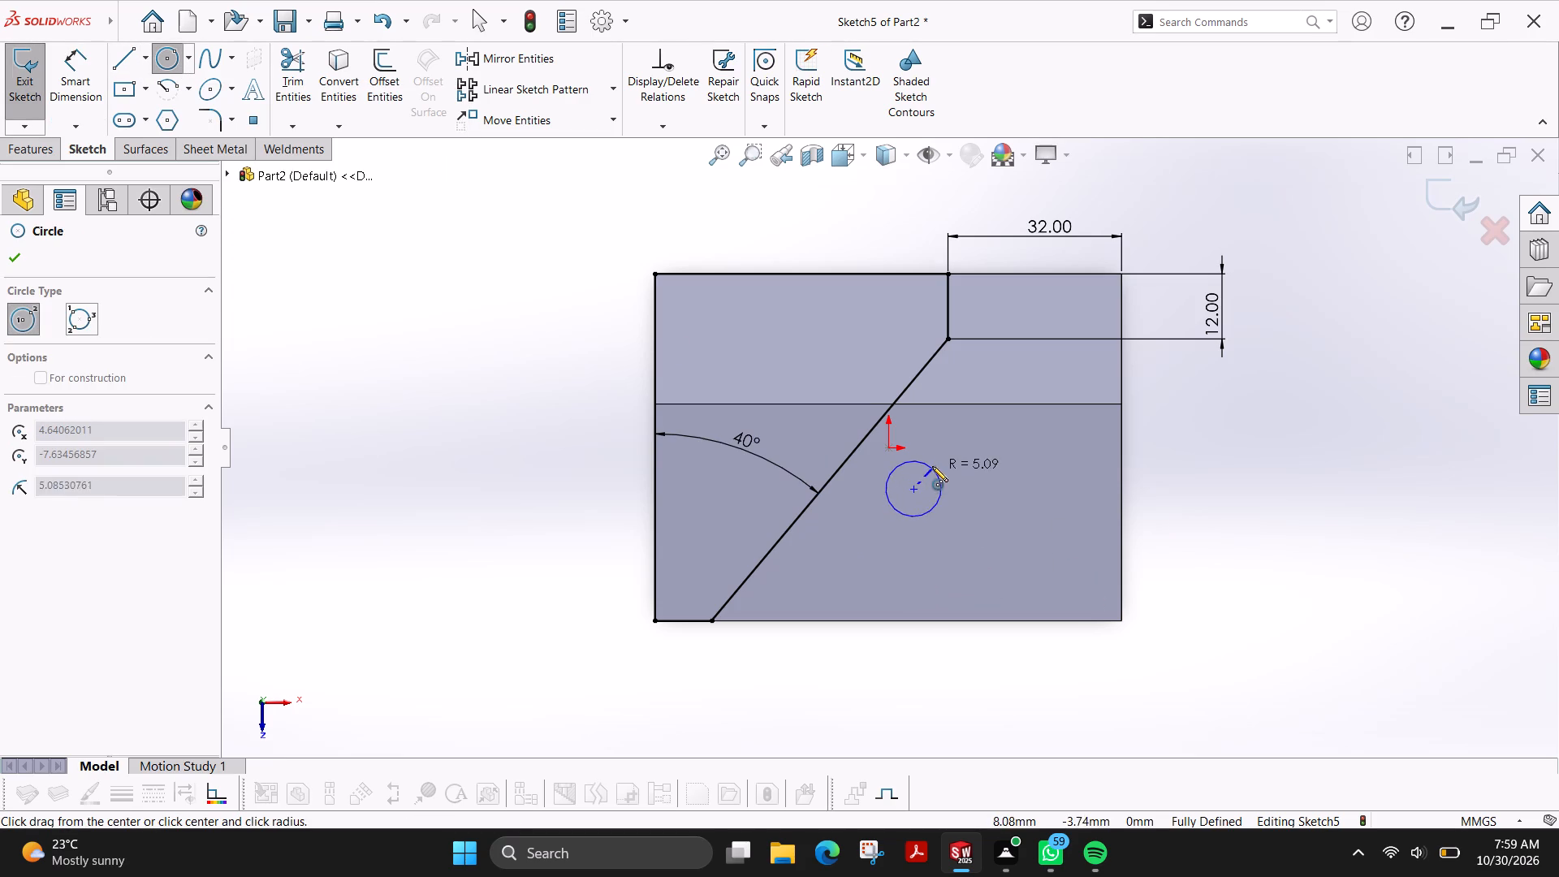
pyautogui.click(932, 464)
# Locate the circle's centre 46 mm from the block's -X edge and 26 mm from the front edge.
pyautogui.click(92, 91)
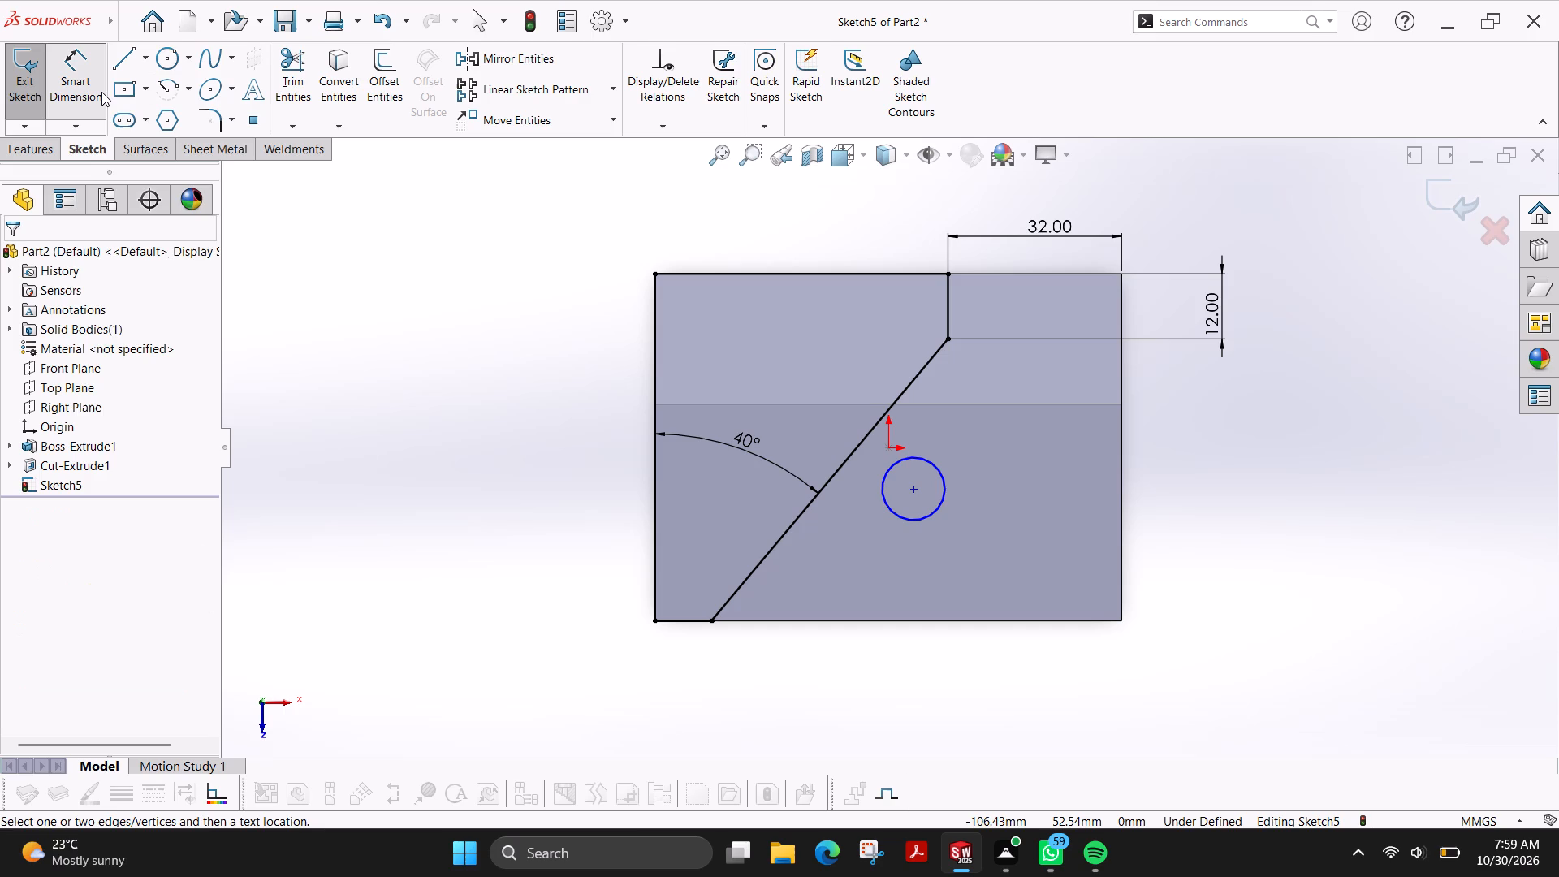
pyautogui.click(654, 330)
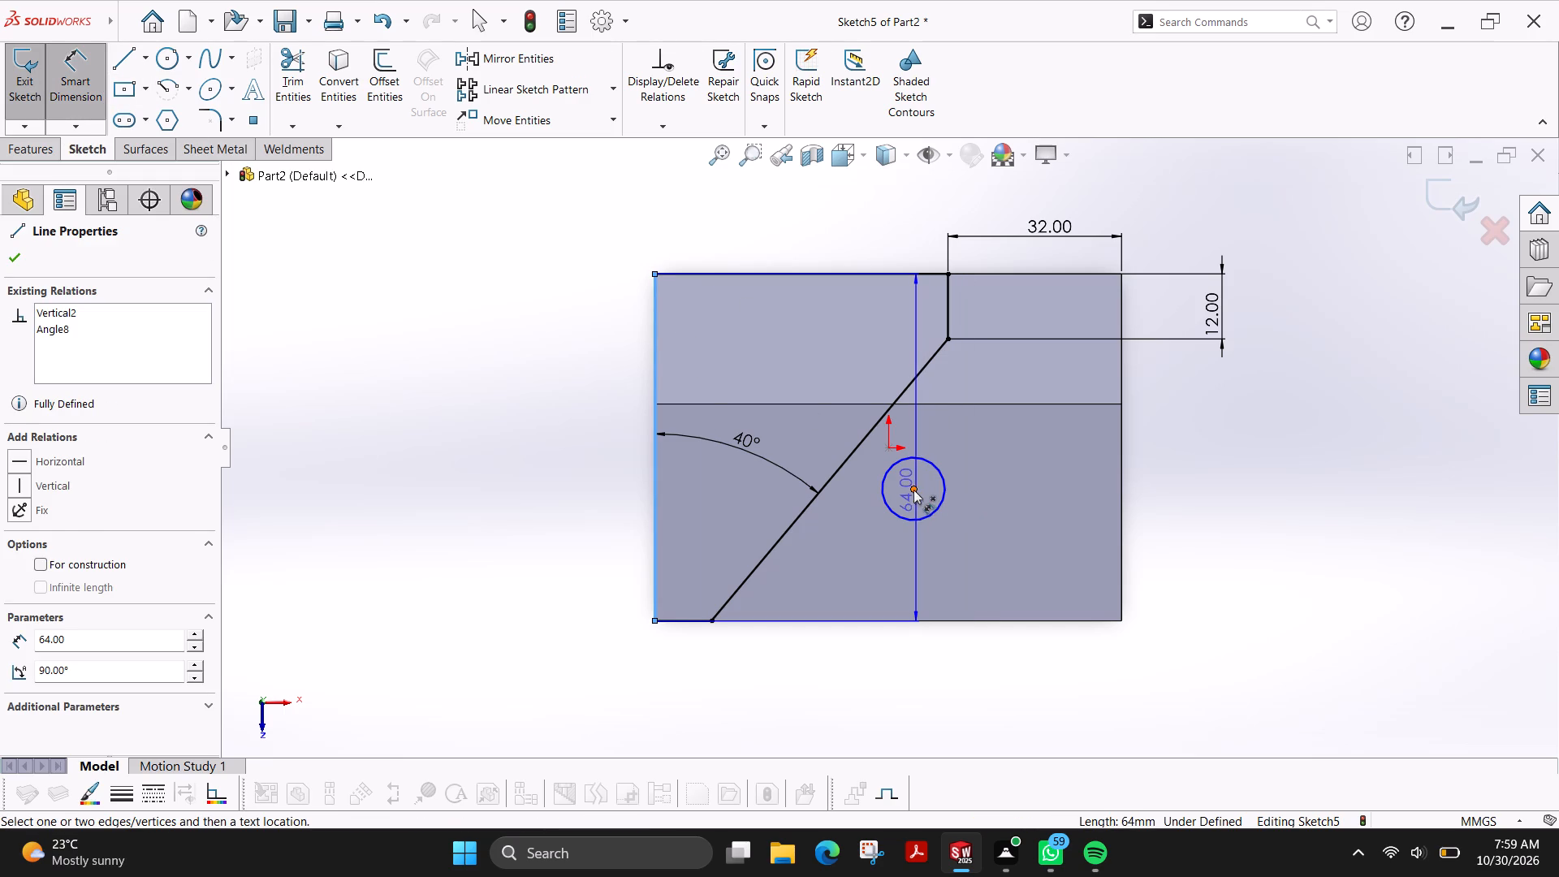
pyautogui.click(913, 490)
pyautogui.click(811, 225)
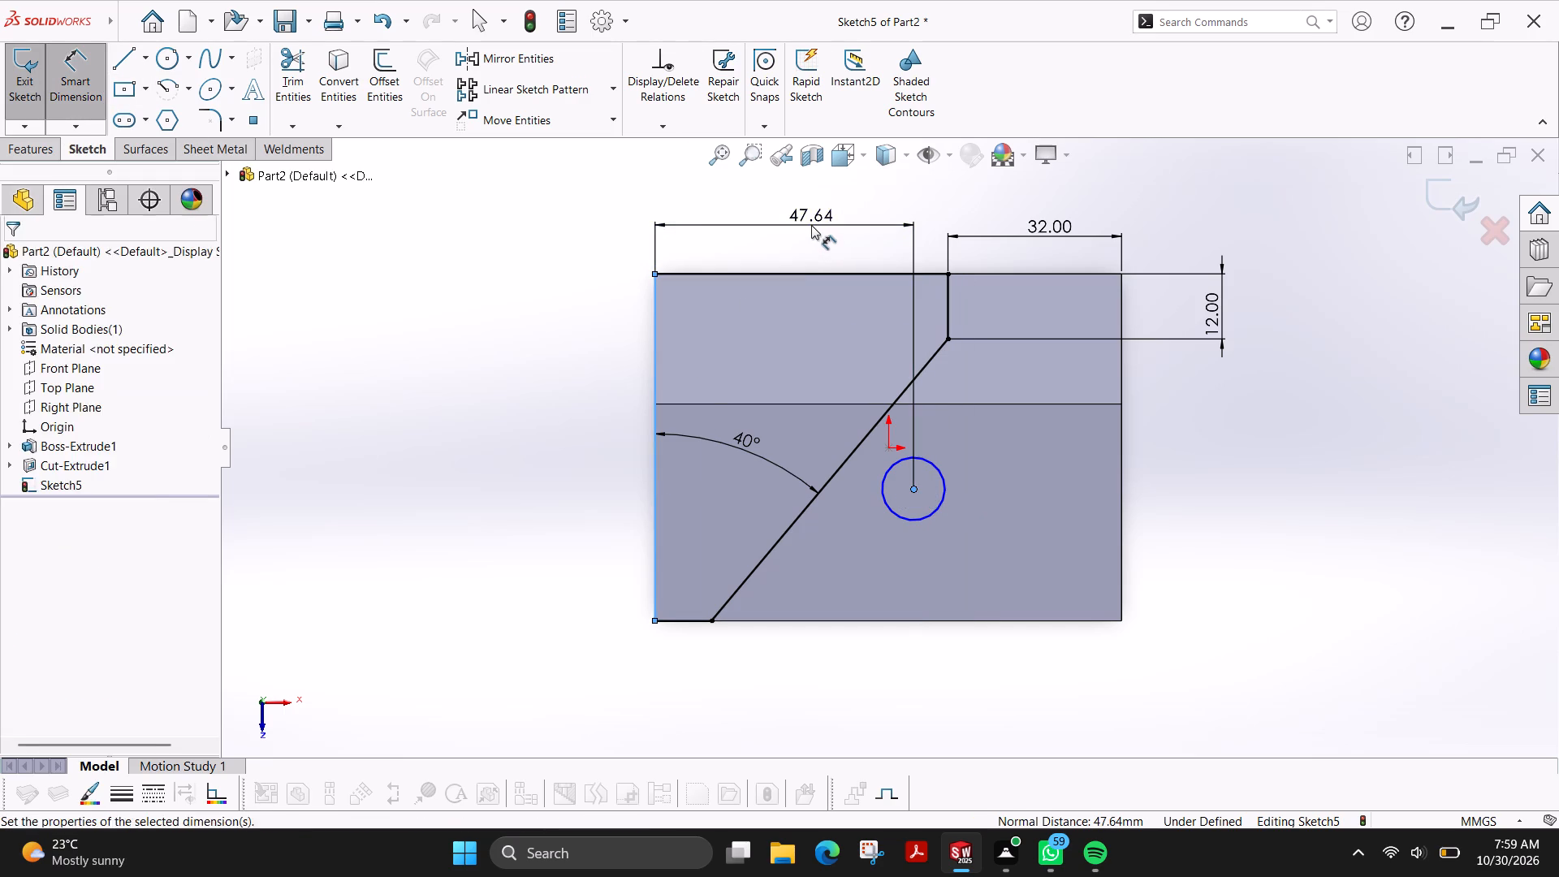
pyautogui.write('46')
pyautogui.press('Return')
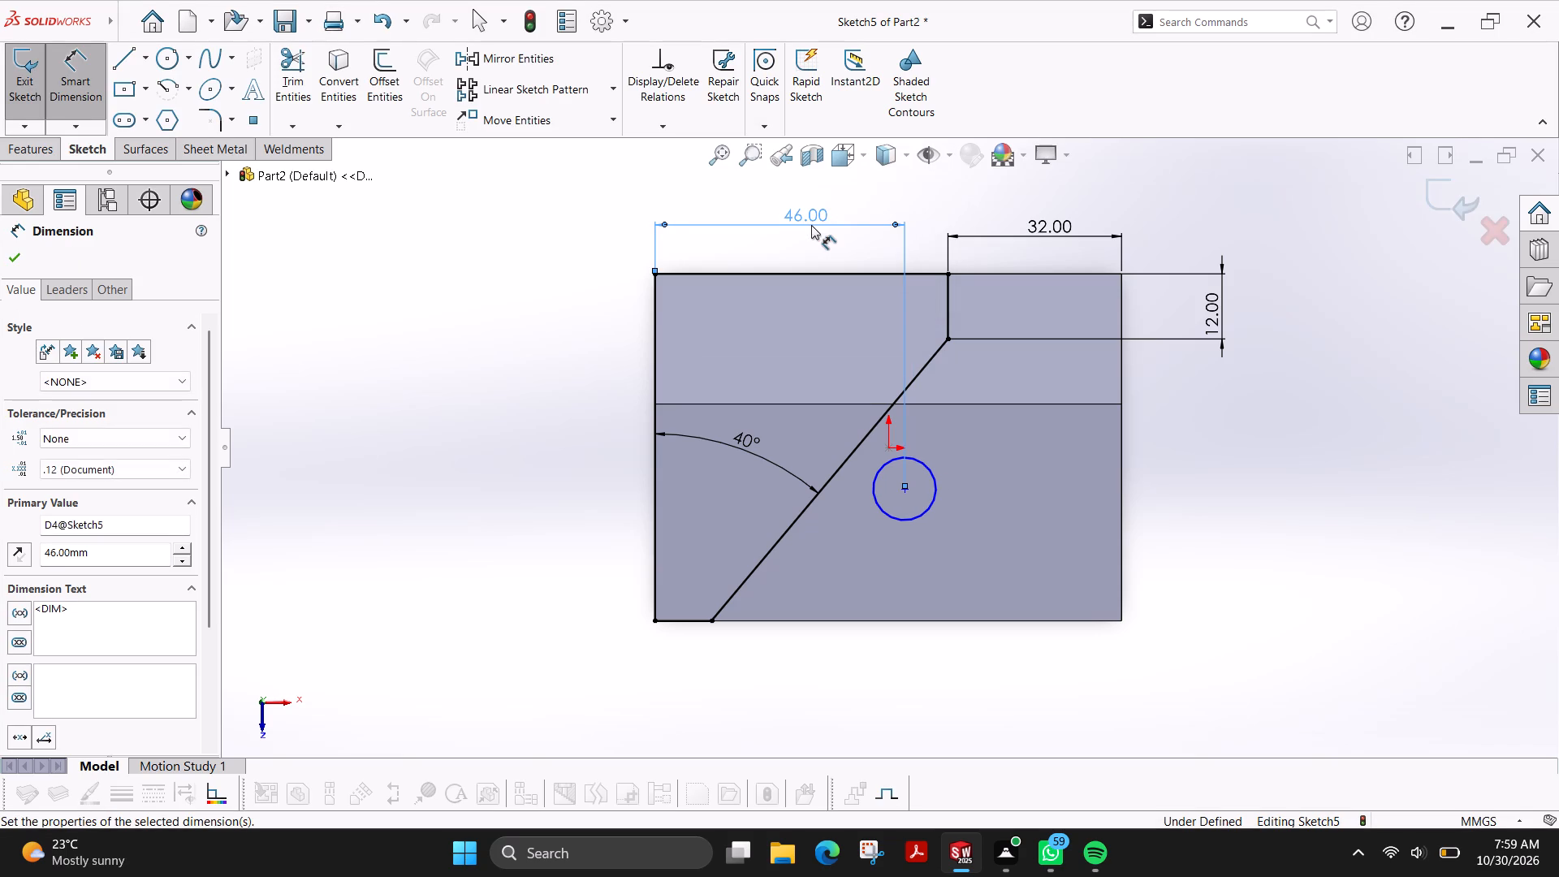
pyautogui.click(900, 490)
pyautogui.click(968, 624)
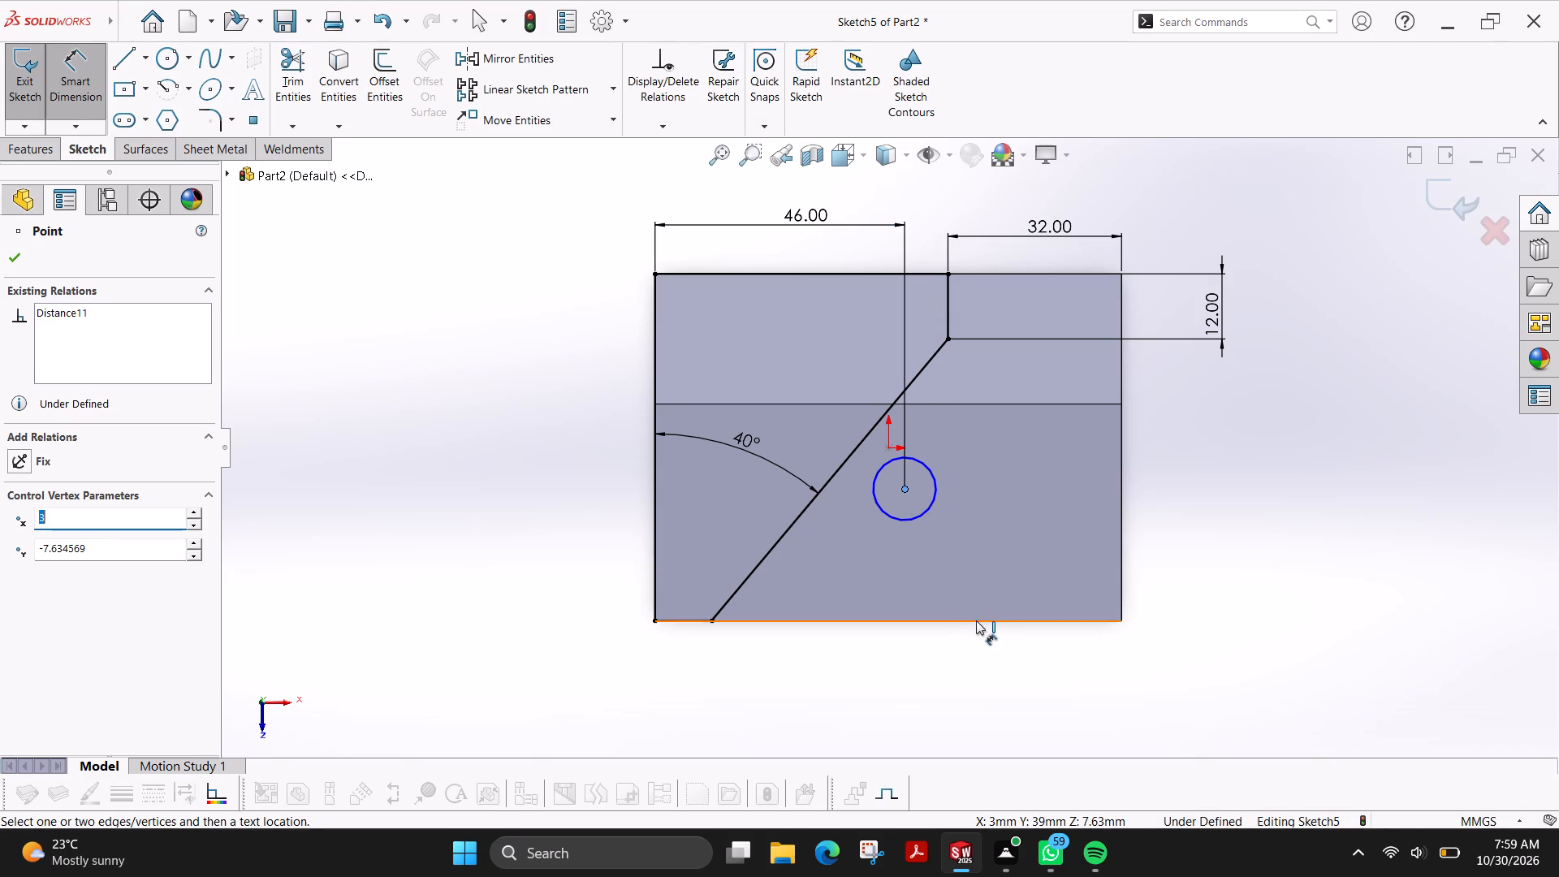
pyautogui.click(976, 620)
pyautogui.click(1207, 542)
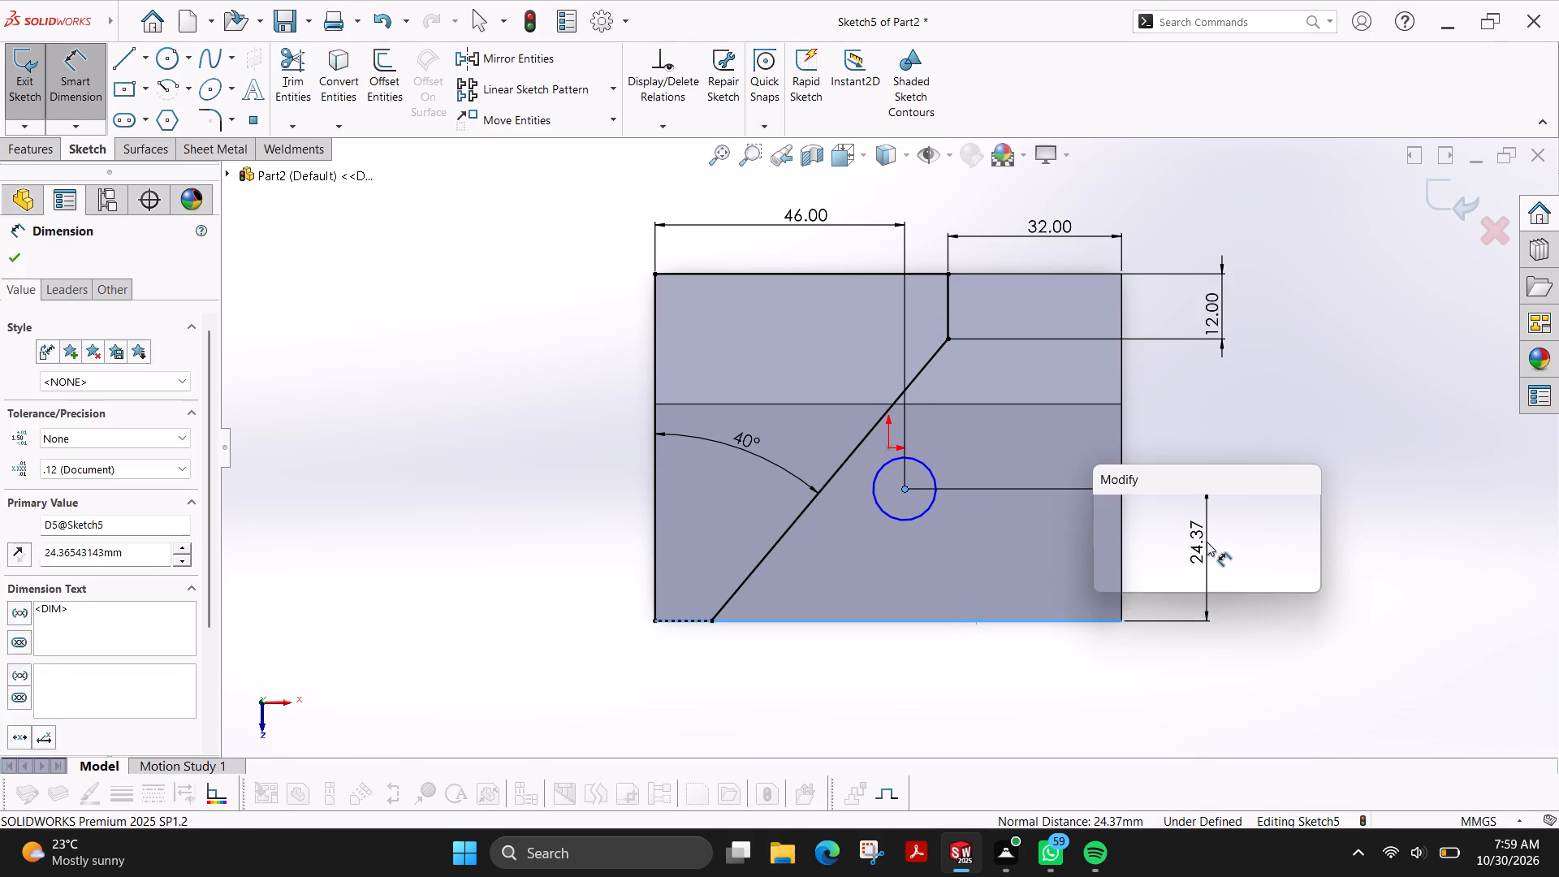
pyautogui.write('26')
pyautogui.press('Return')
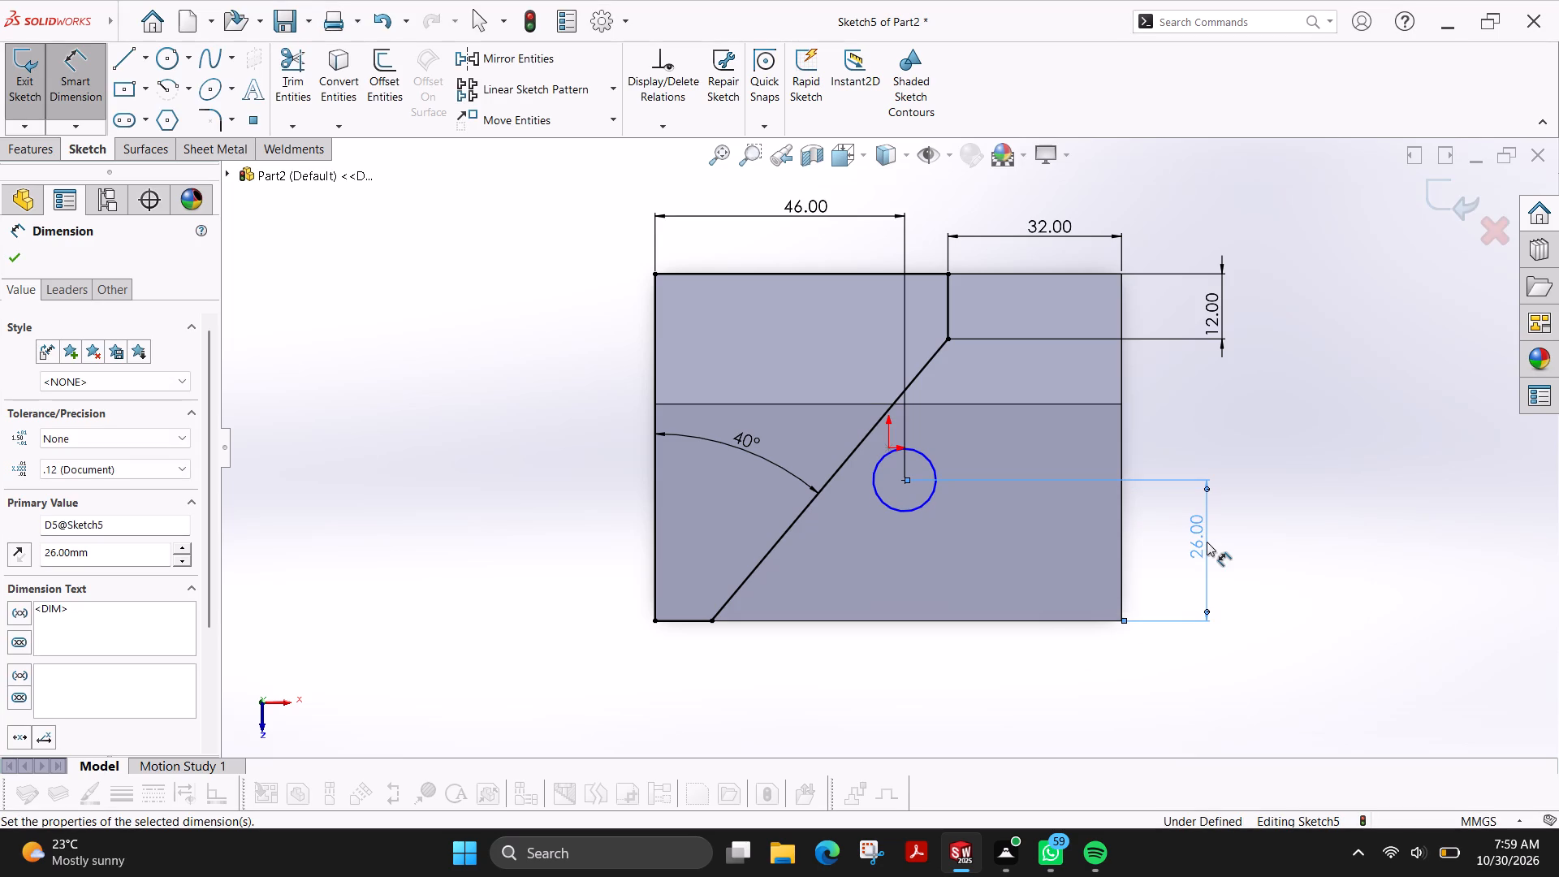
# Dimension the circle's diameter as 14 mm.
pyautogui.click(885, 504)
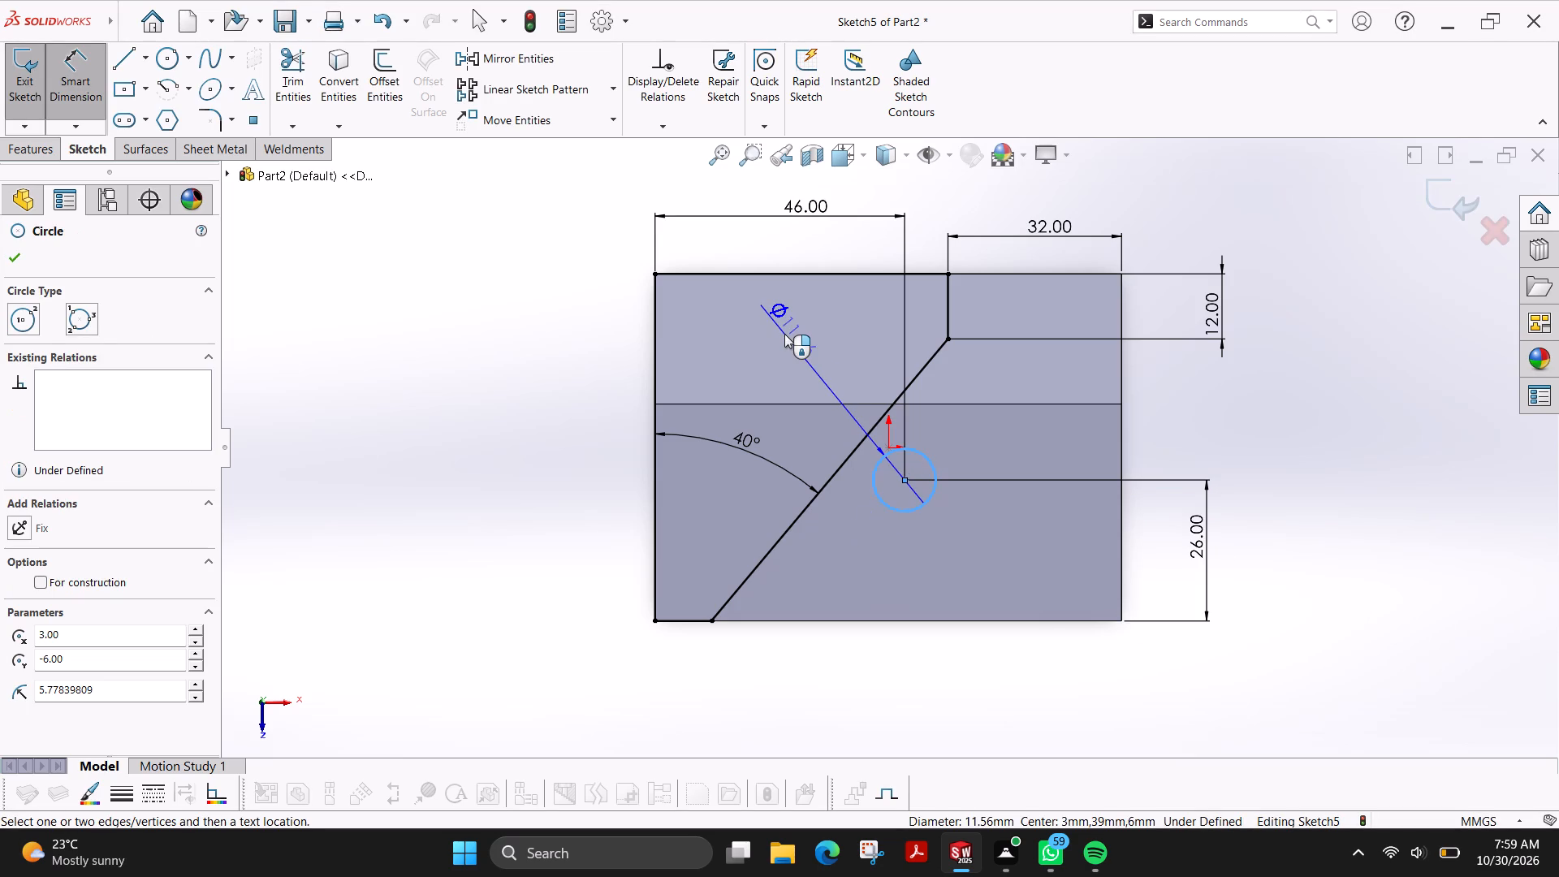
pyautogui.click(784, 334)
pyautogui.write('14')
pyautogui.press('Return')
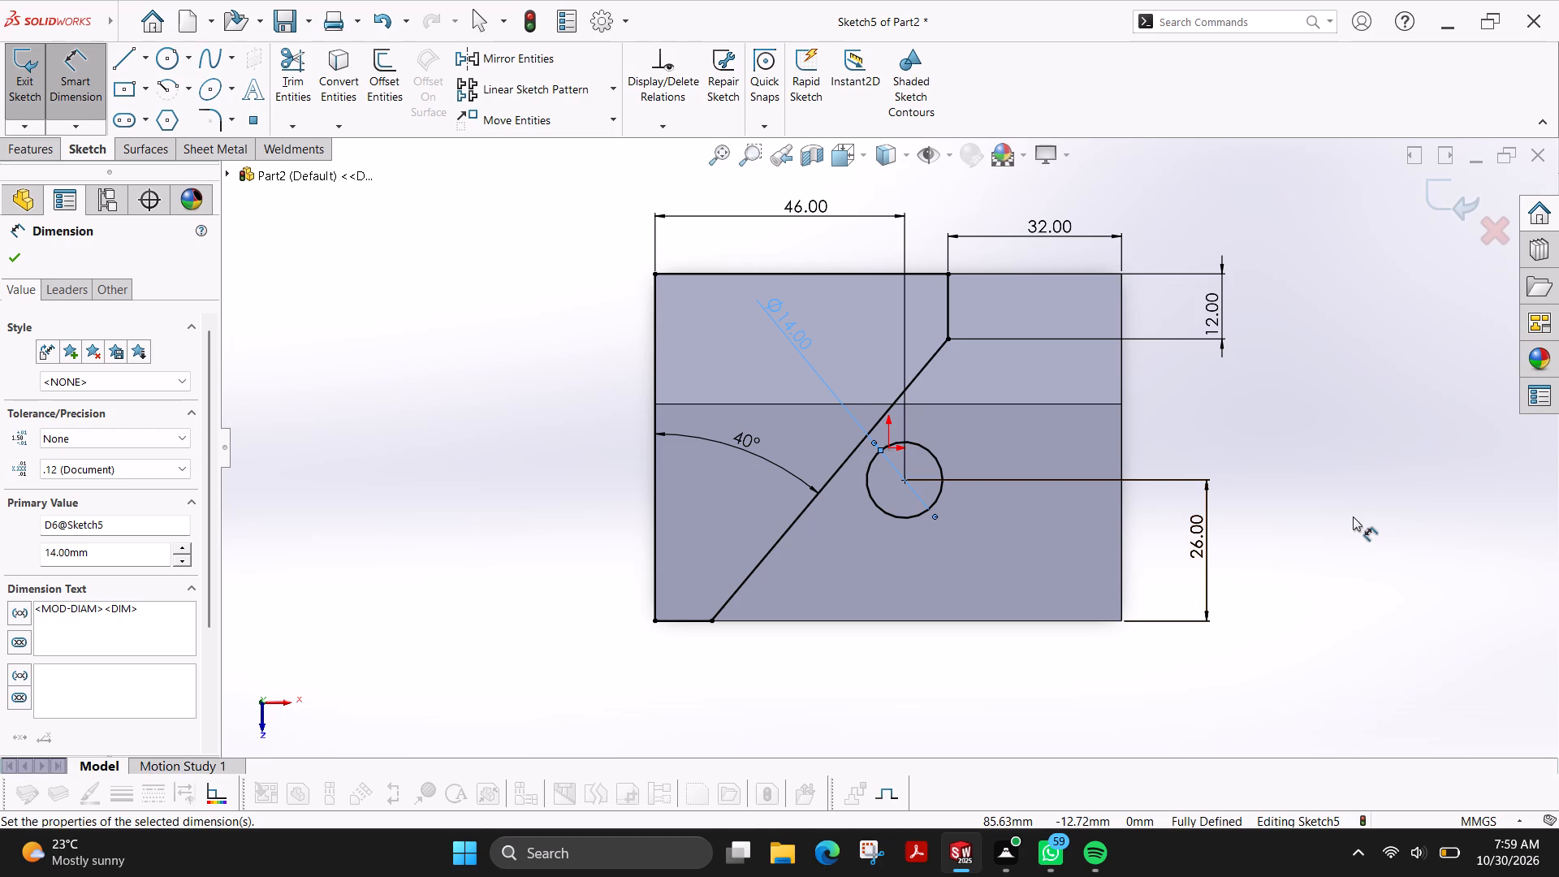
# Sketch a closed triangle in the front +X corner, about 14.8 mm along the +X edge and 14 mm along the front edge.
pyautogui.click(132, 61)
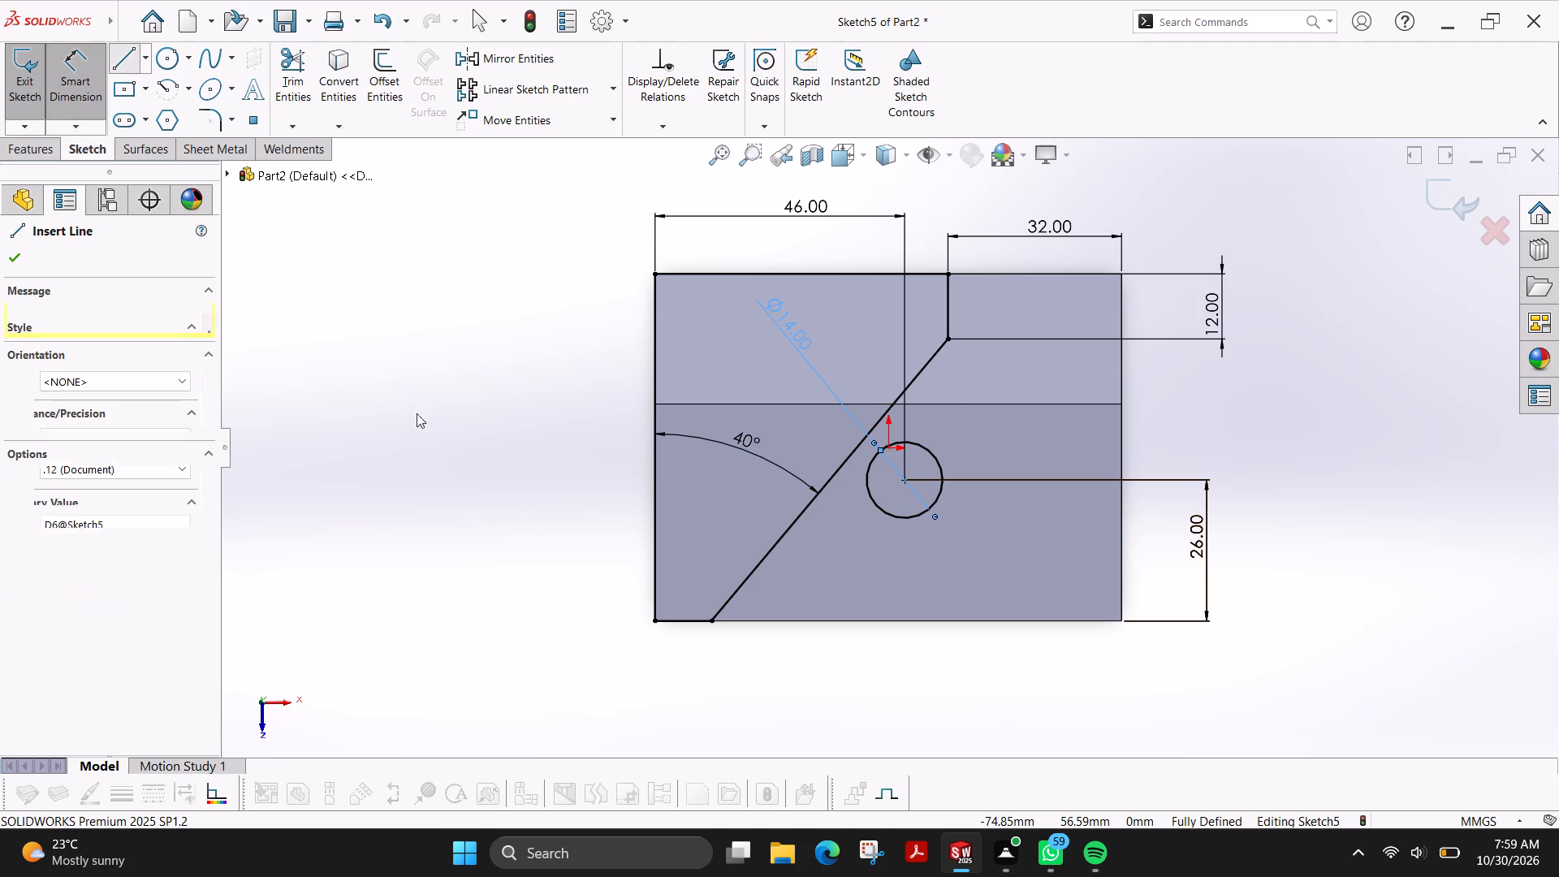
pyautogui.click(1121, 541)
pyautogui.click(1121, 620)
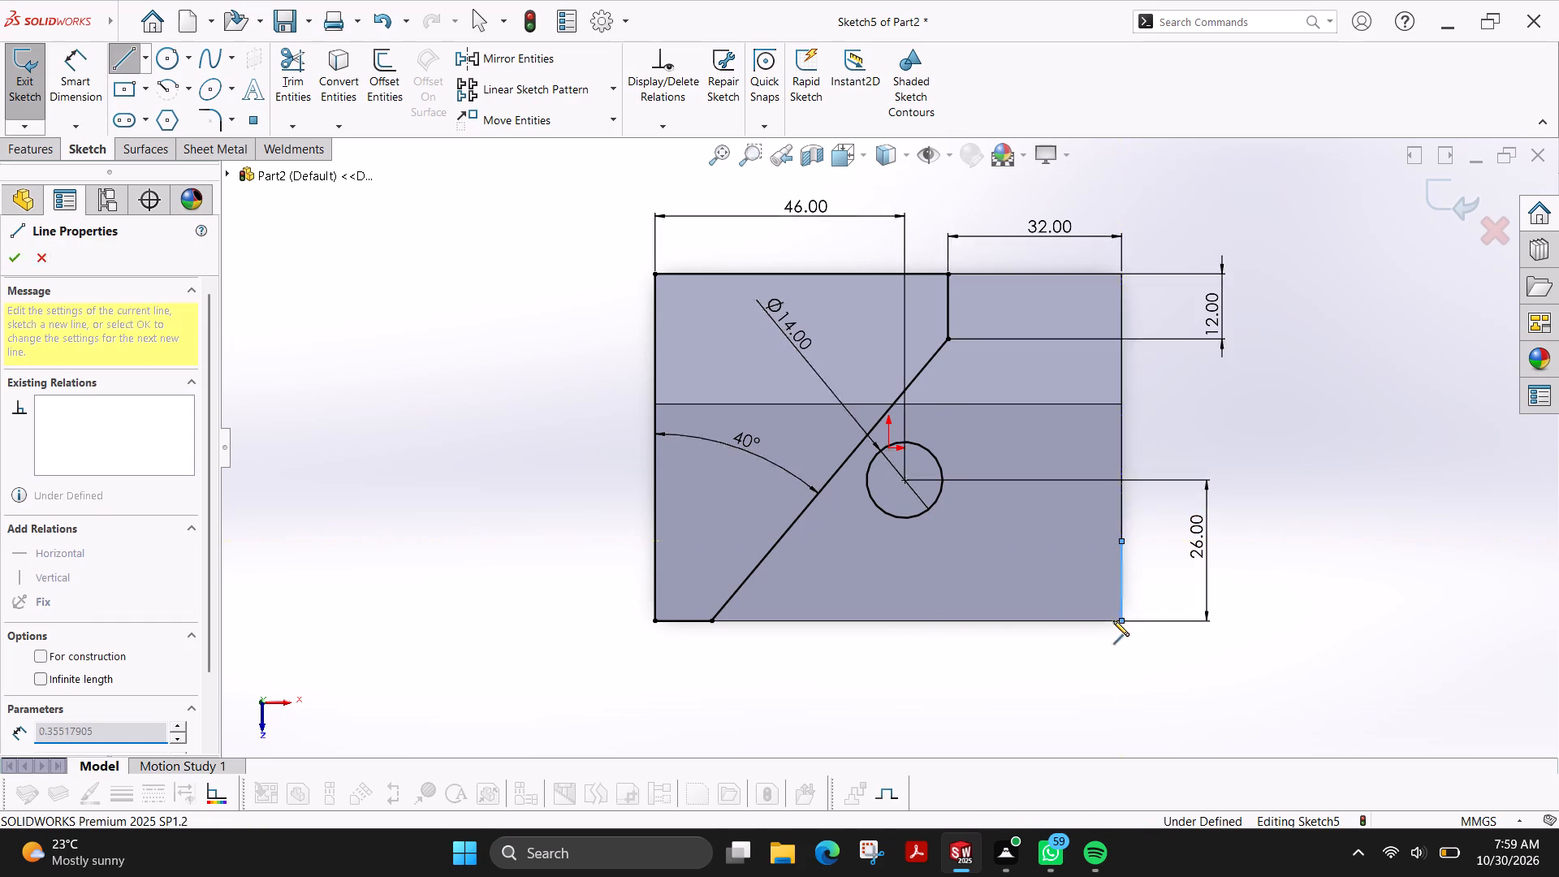
pyautogui.click(1046, 622)
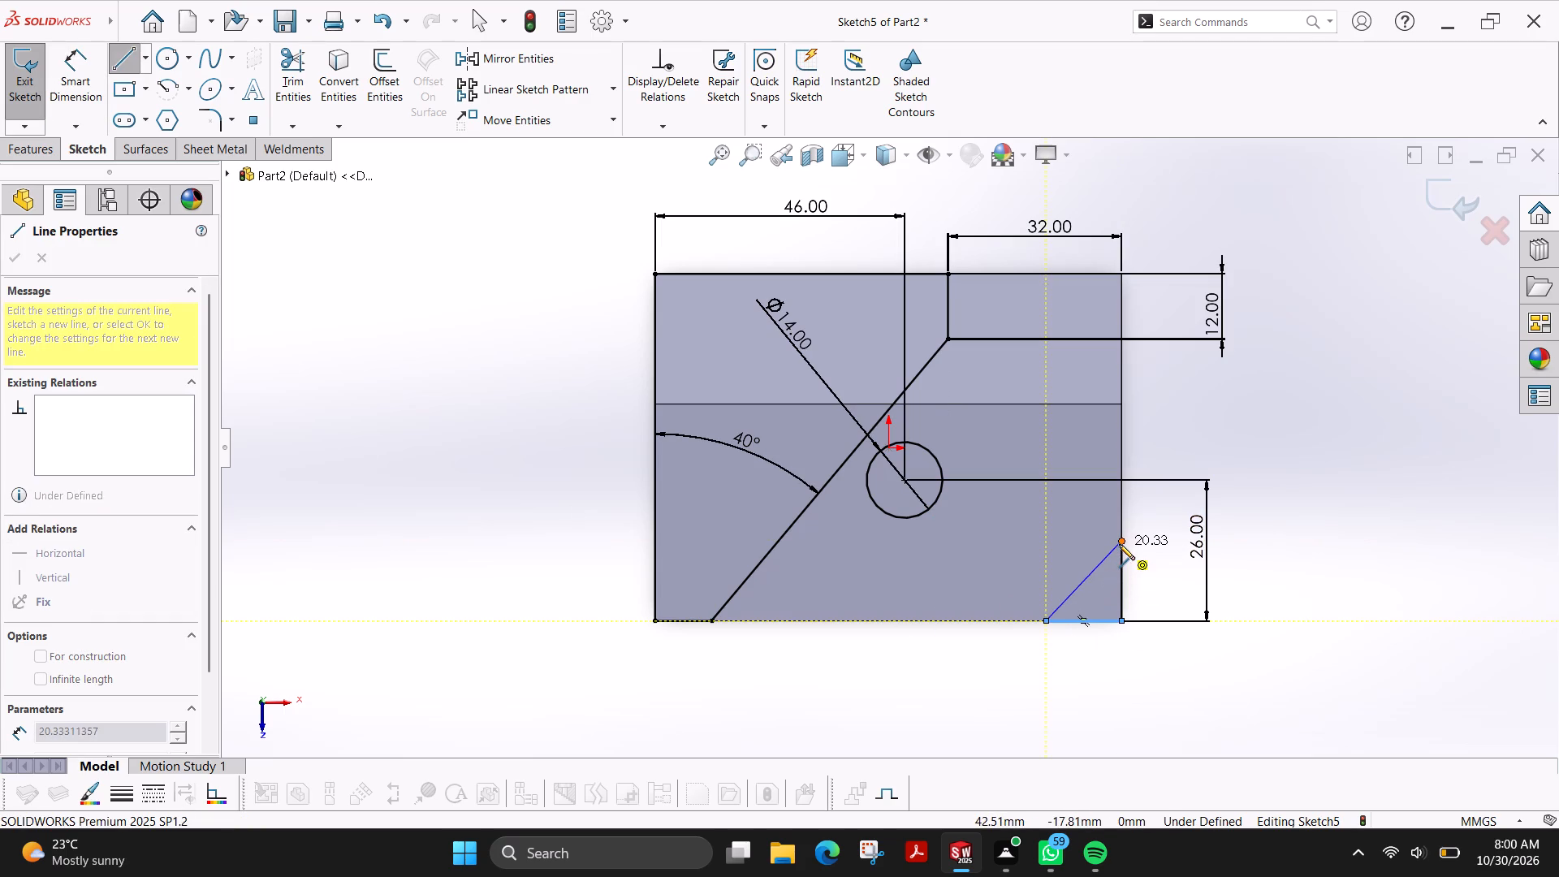
pyautogui.click(1119, 544)
# Dimension the corner triangle's leg along the +X edge as 26 mm.
pyautogui.click(87, 93)
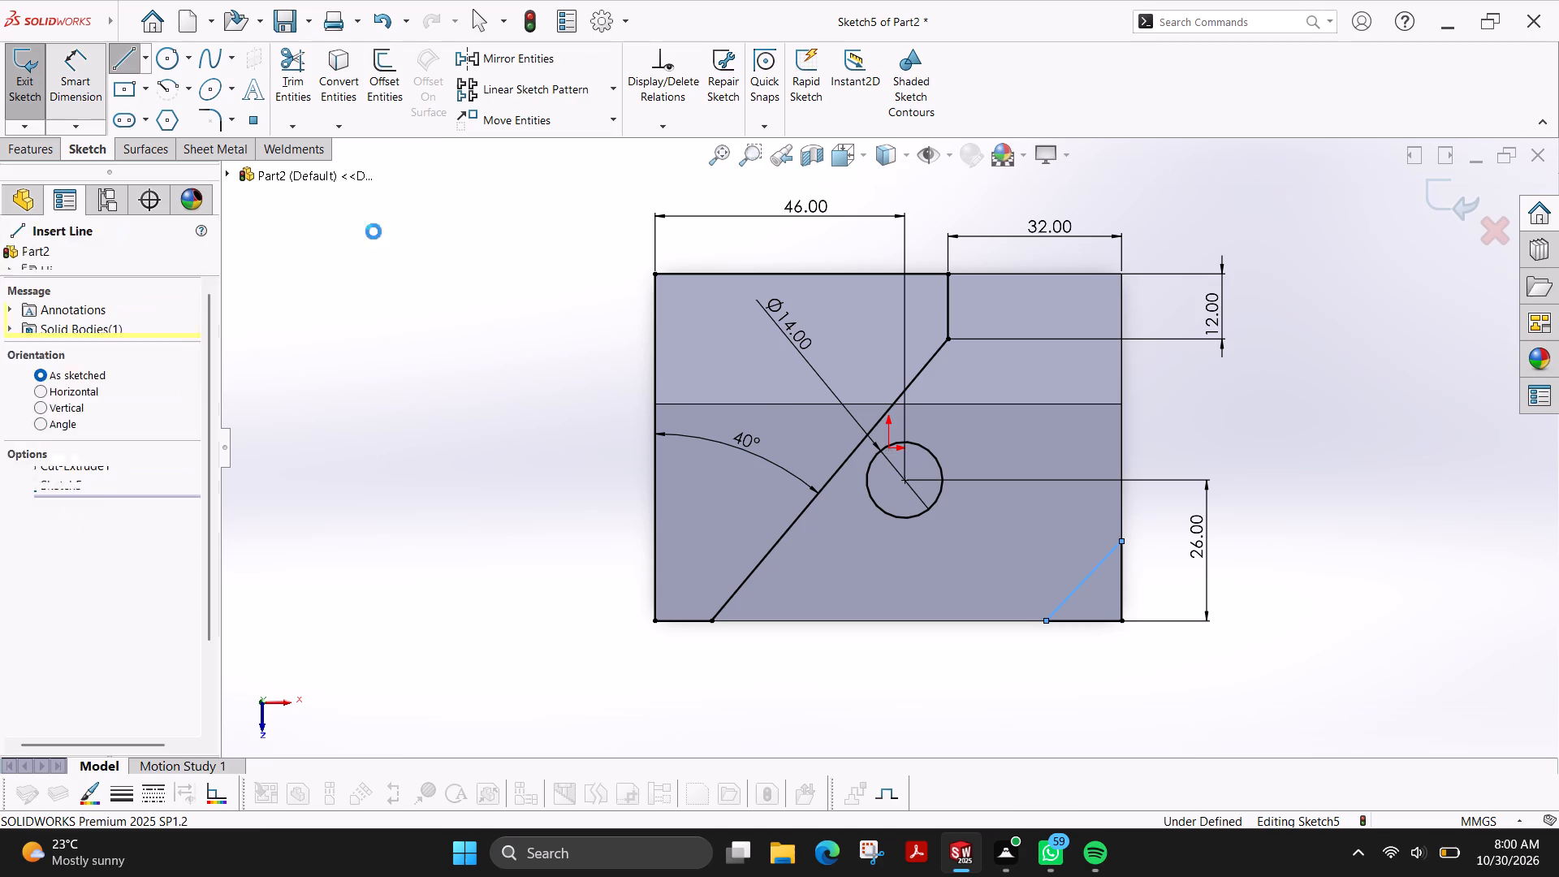
pyautogui.click(1125, 582)
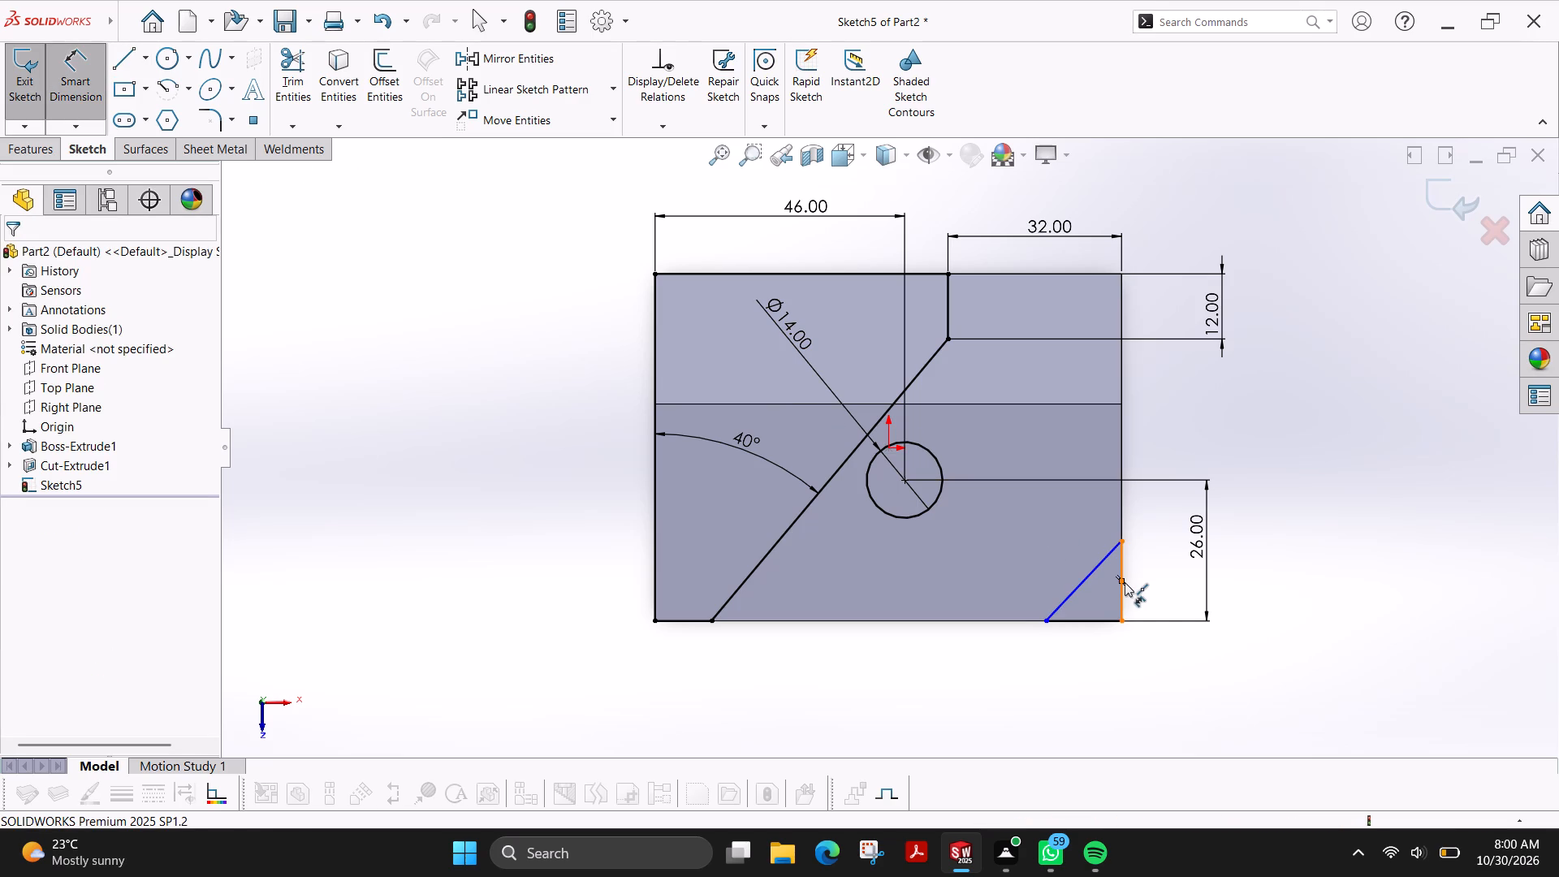
pyautogui.click(76, 102)
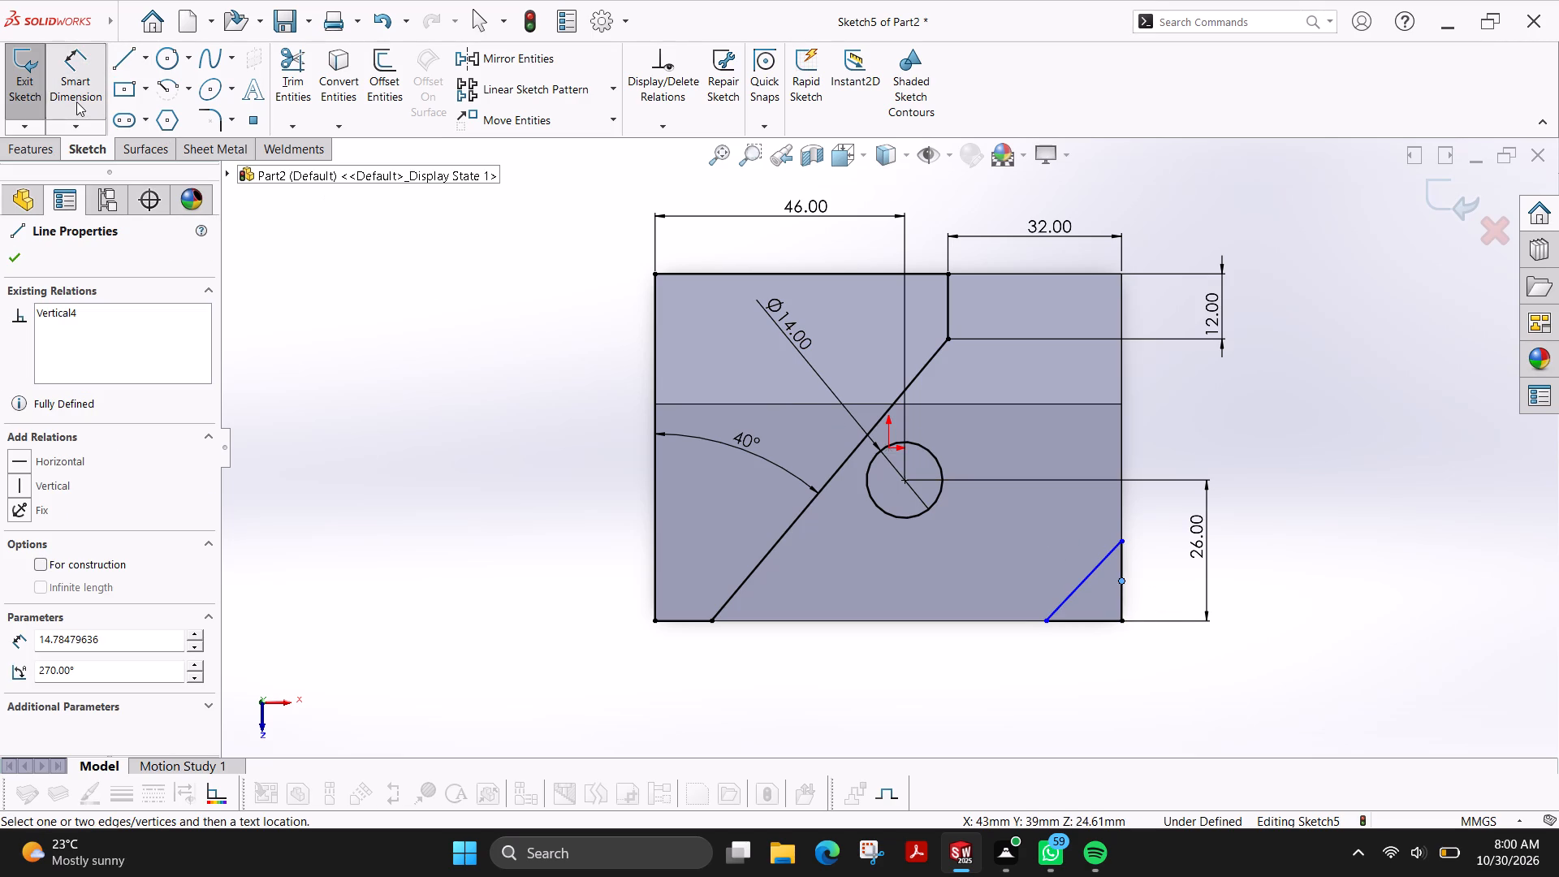
pyautogui.click(73, 101)
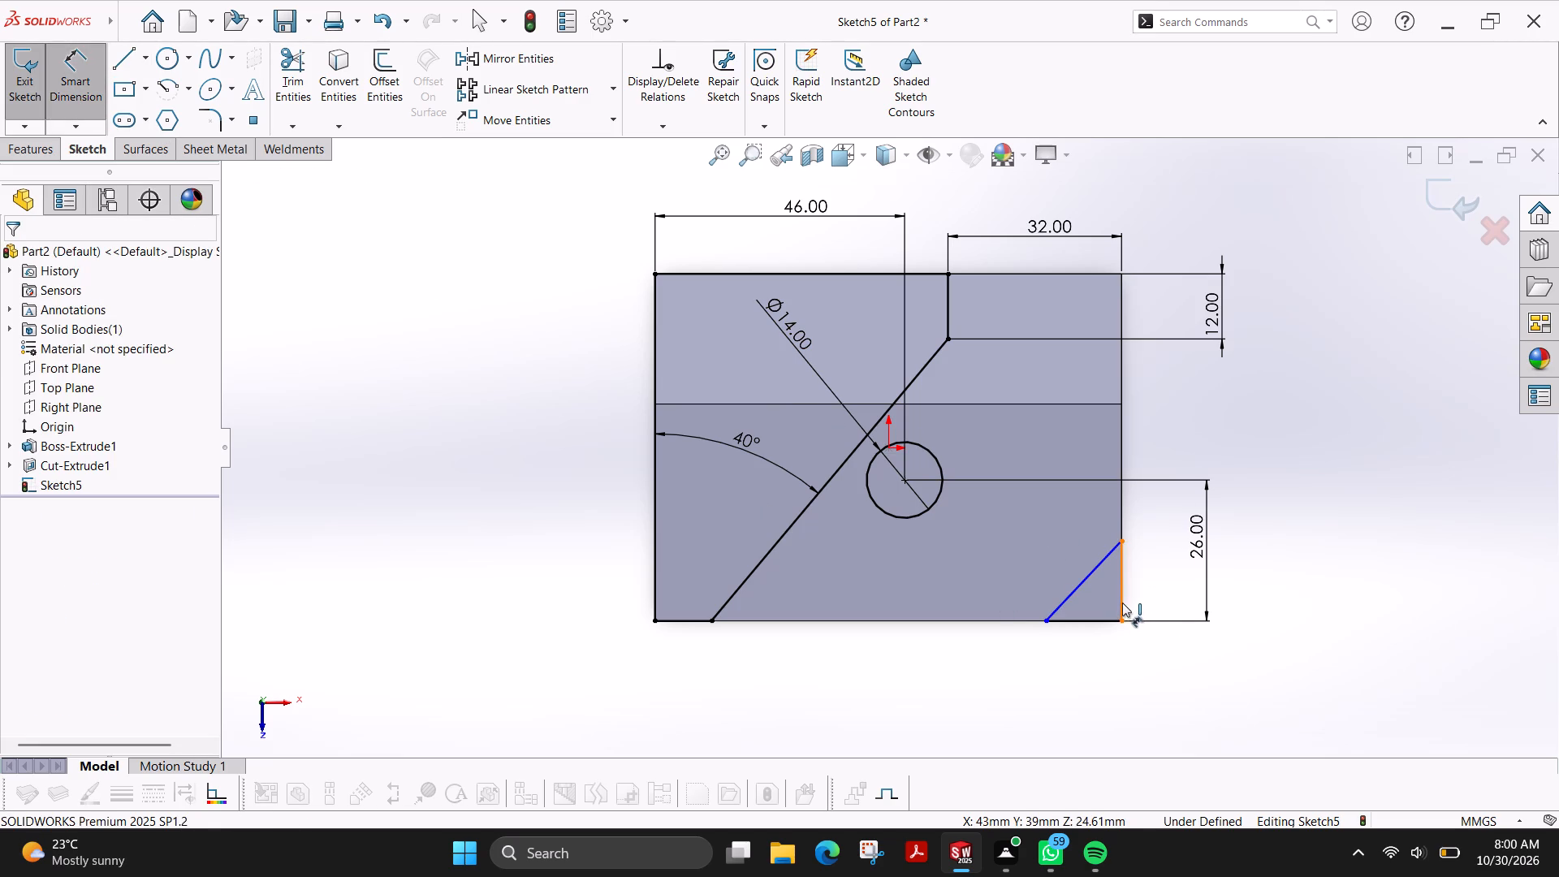
pyautogui.click(1122, 603)
pyautogui.click(1160, 587)
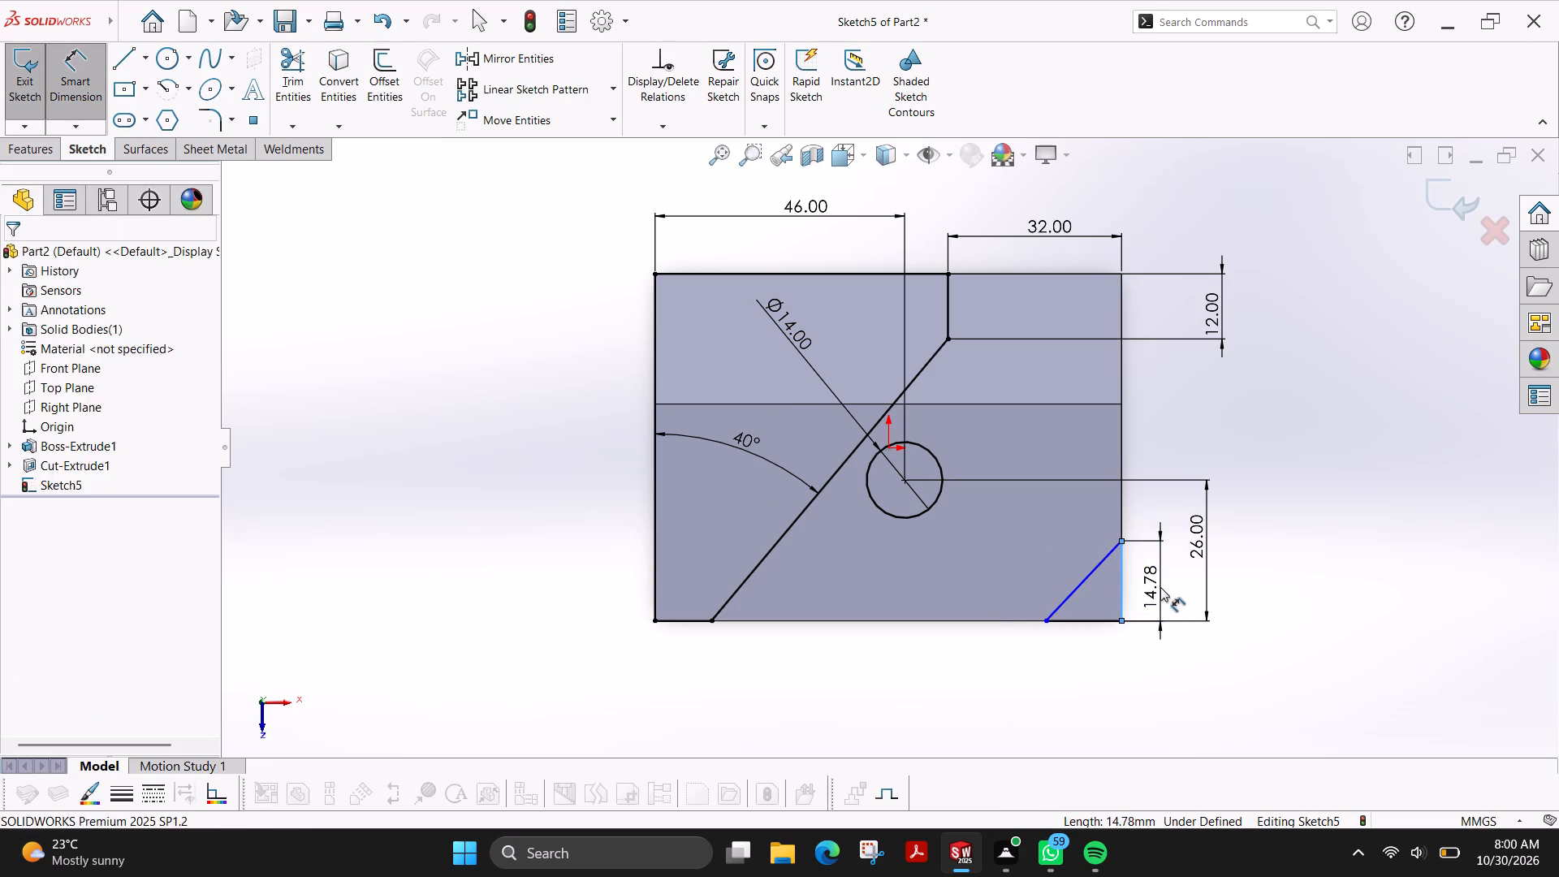
pyautogui.write('26')
pyautogui.press('Return')
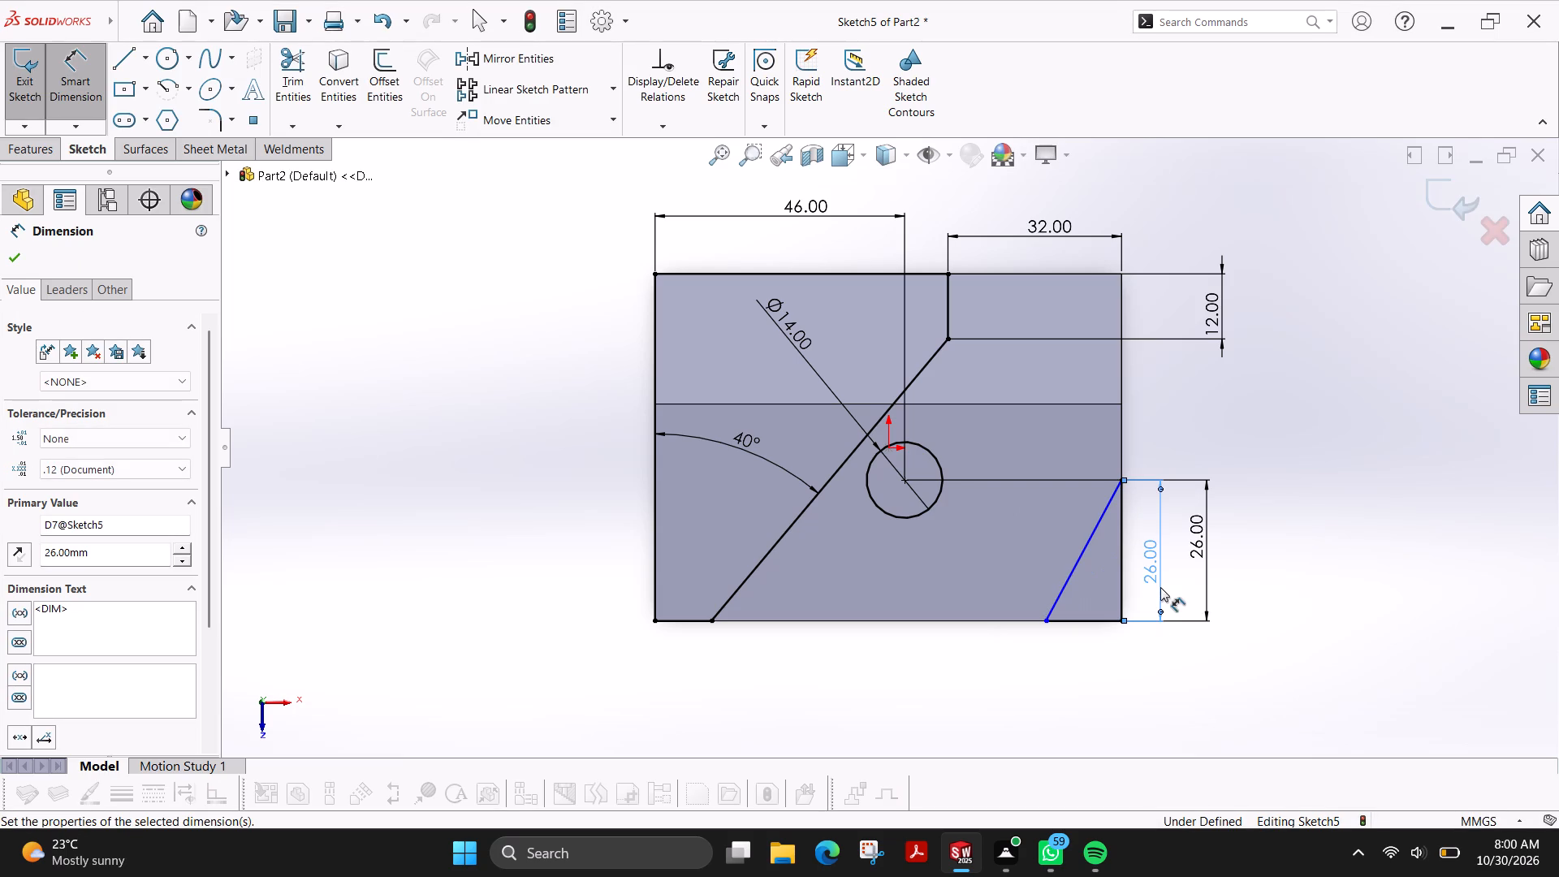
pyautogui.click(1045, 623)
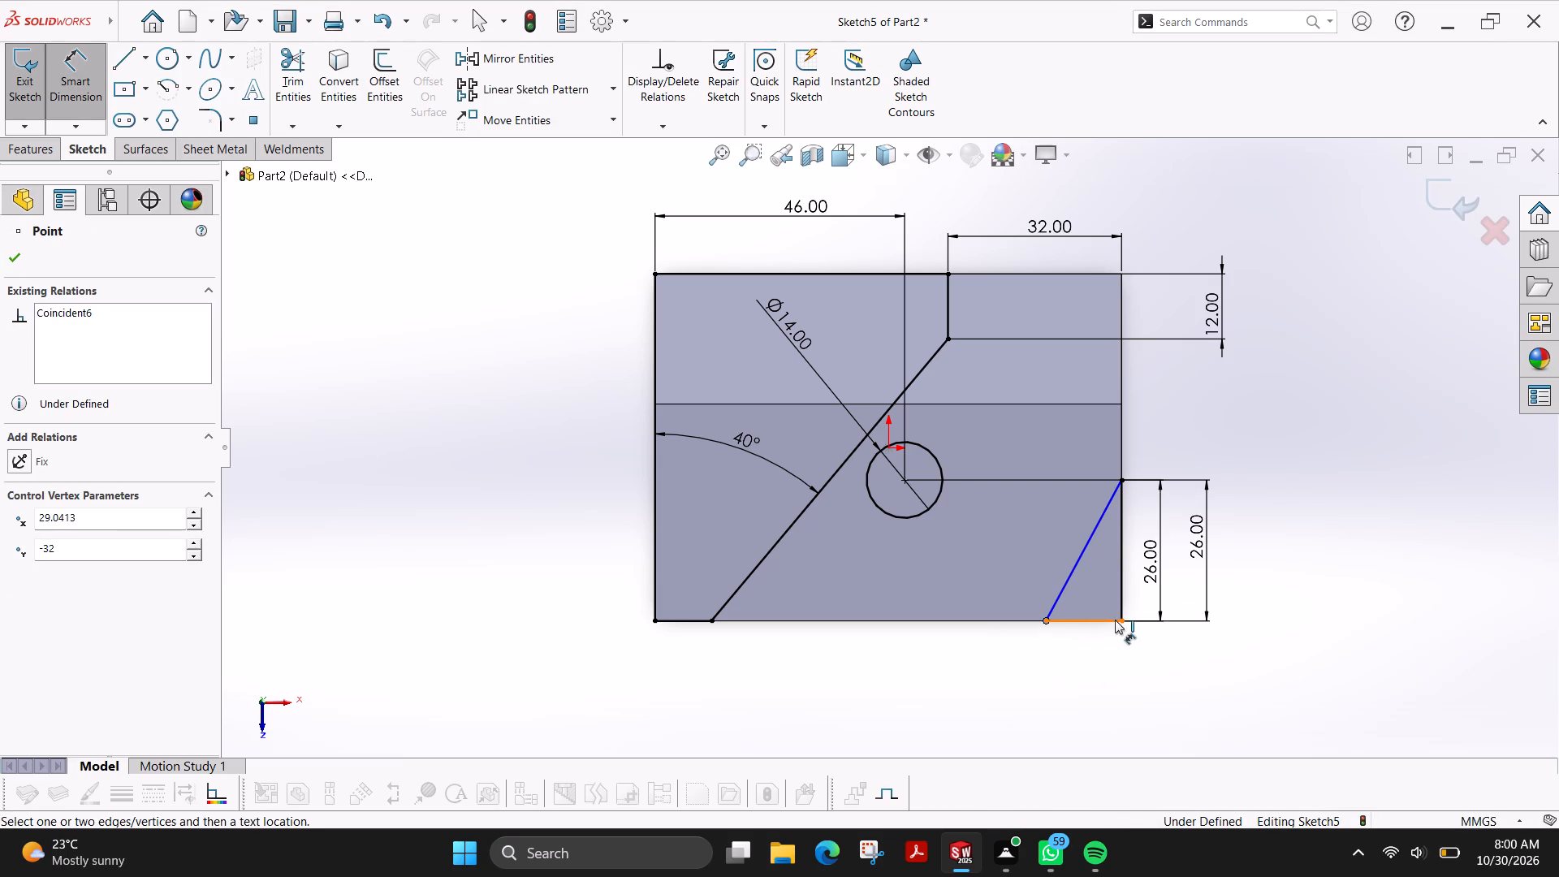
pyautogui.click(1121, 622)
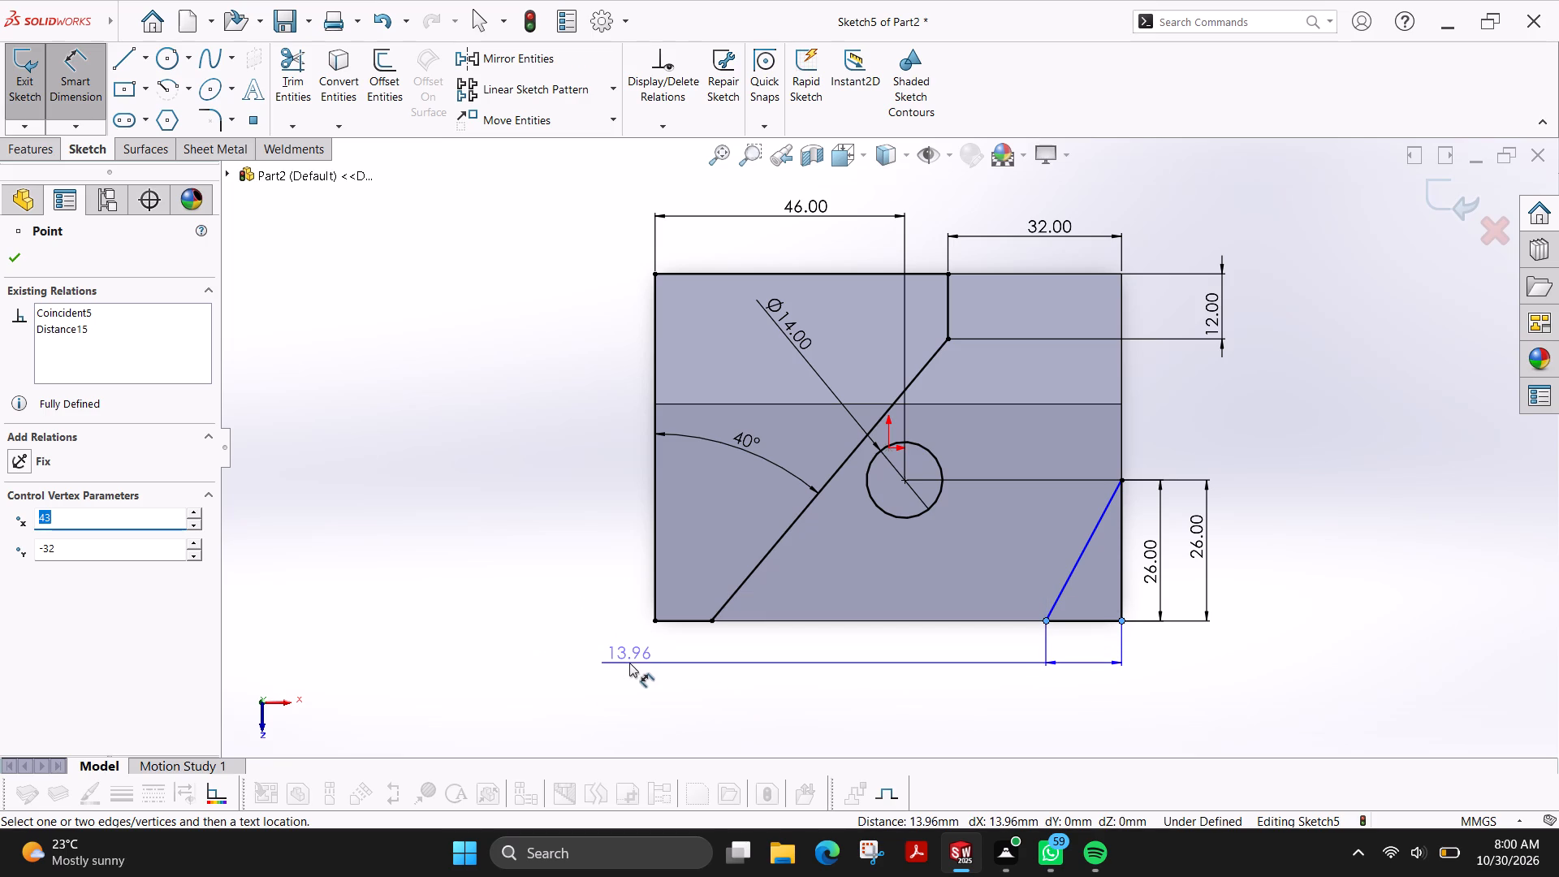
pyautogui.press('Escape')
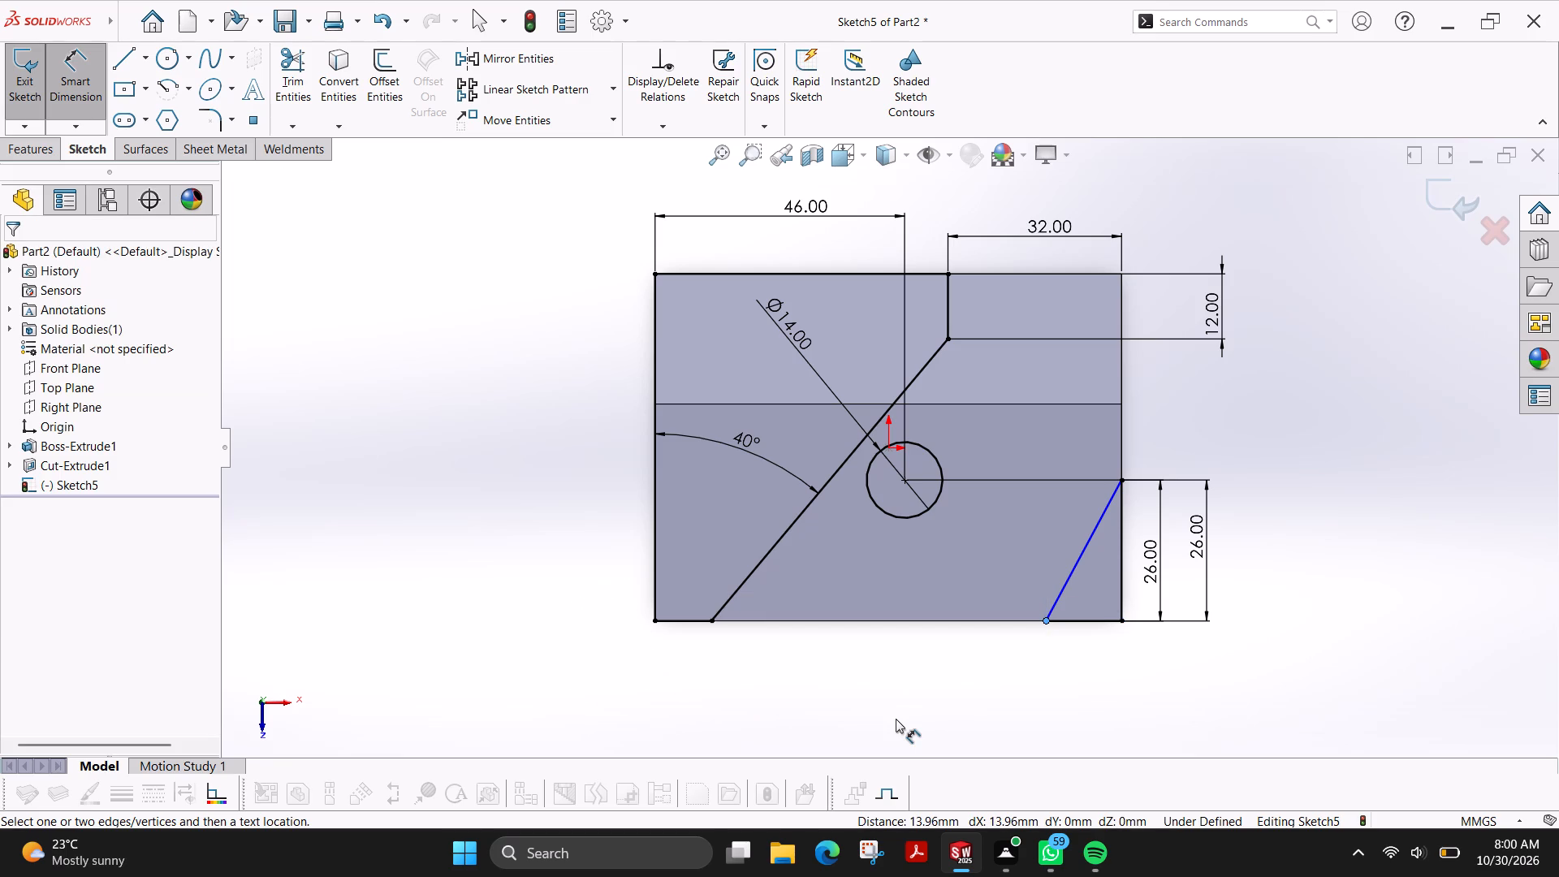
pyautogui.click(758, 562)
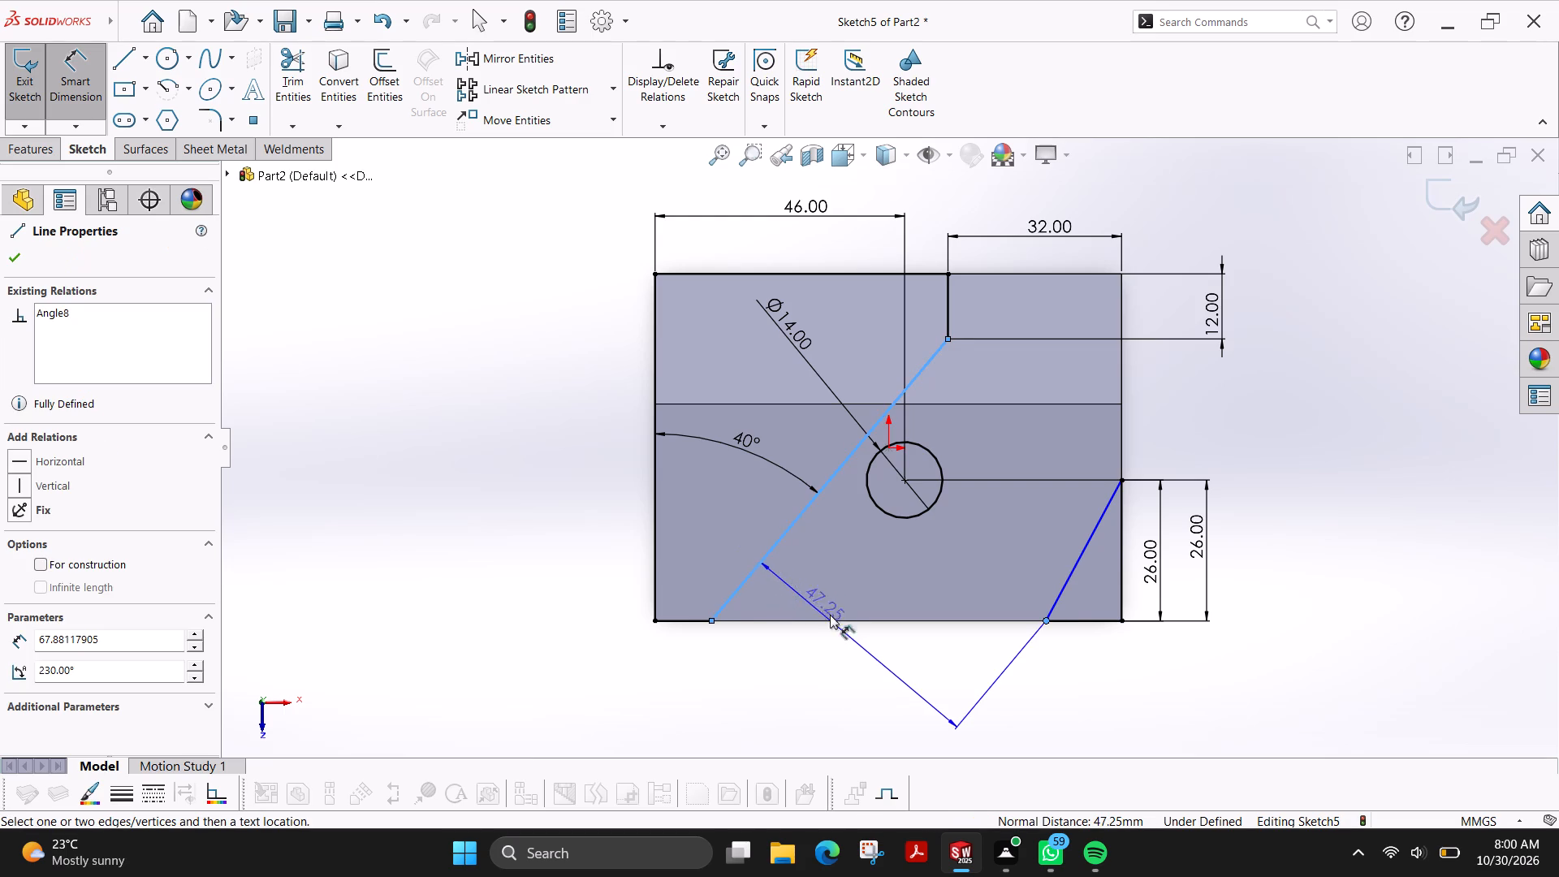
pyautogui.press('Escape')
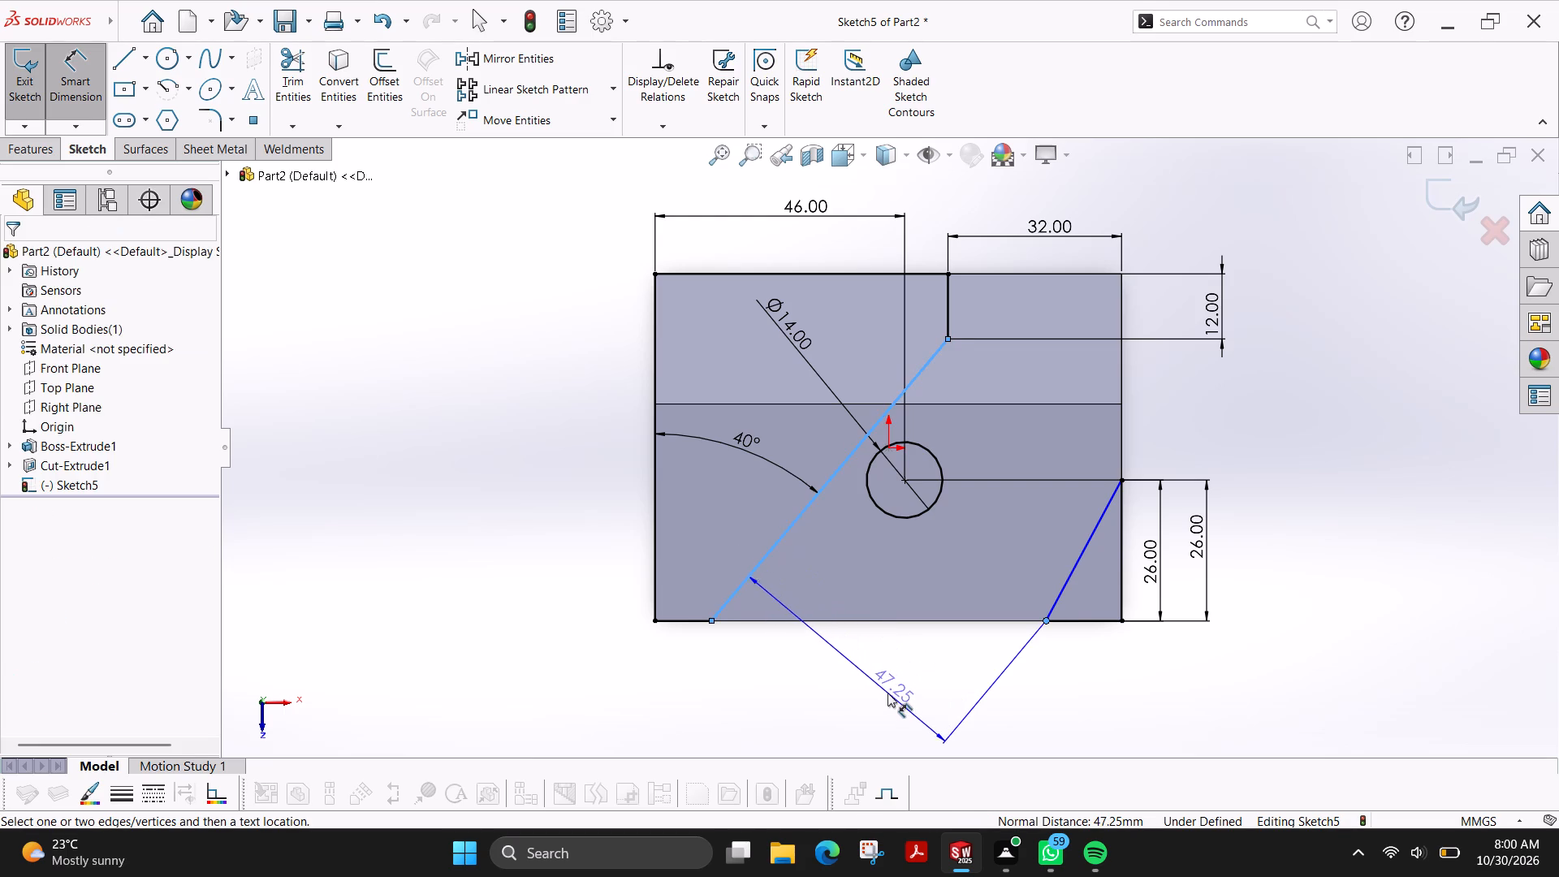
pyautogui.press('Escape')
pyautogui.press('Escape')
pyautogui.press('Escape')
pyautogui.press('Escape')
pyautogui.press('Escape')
# Make the corner triangle's slanted line parallel to the profile's long slanted line.
pyautogui.click(1072, 569)
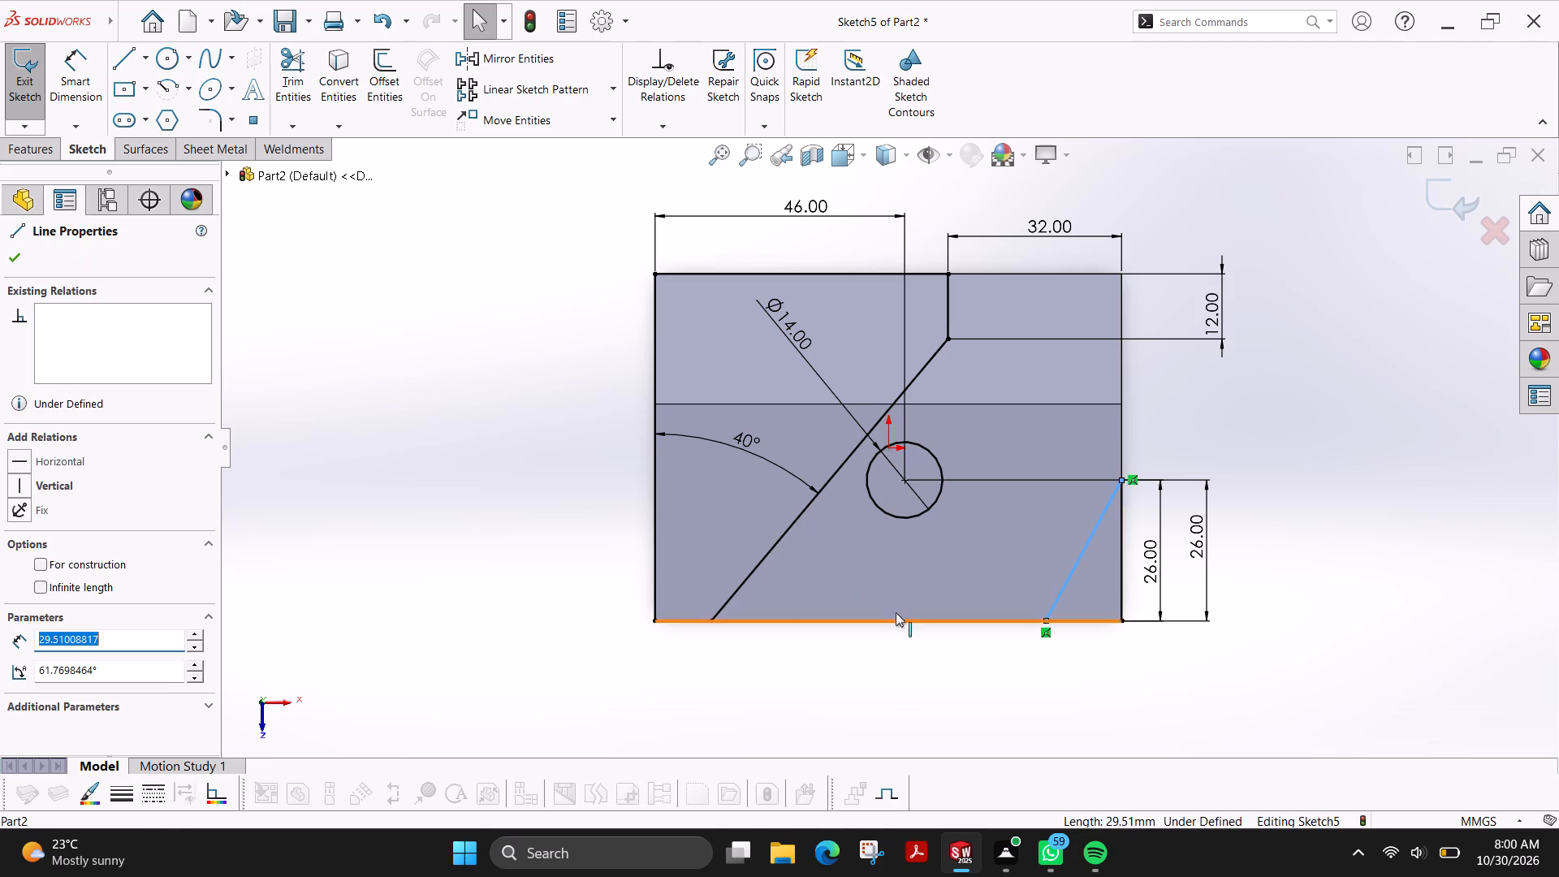
pyautogui.keyDown('ctrl'); pyautogui.click(774, 550); pyautogui.keyUp('ctrl')
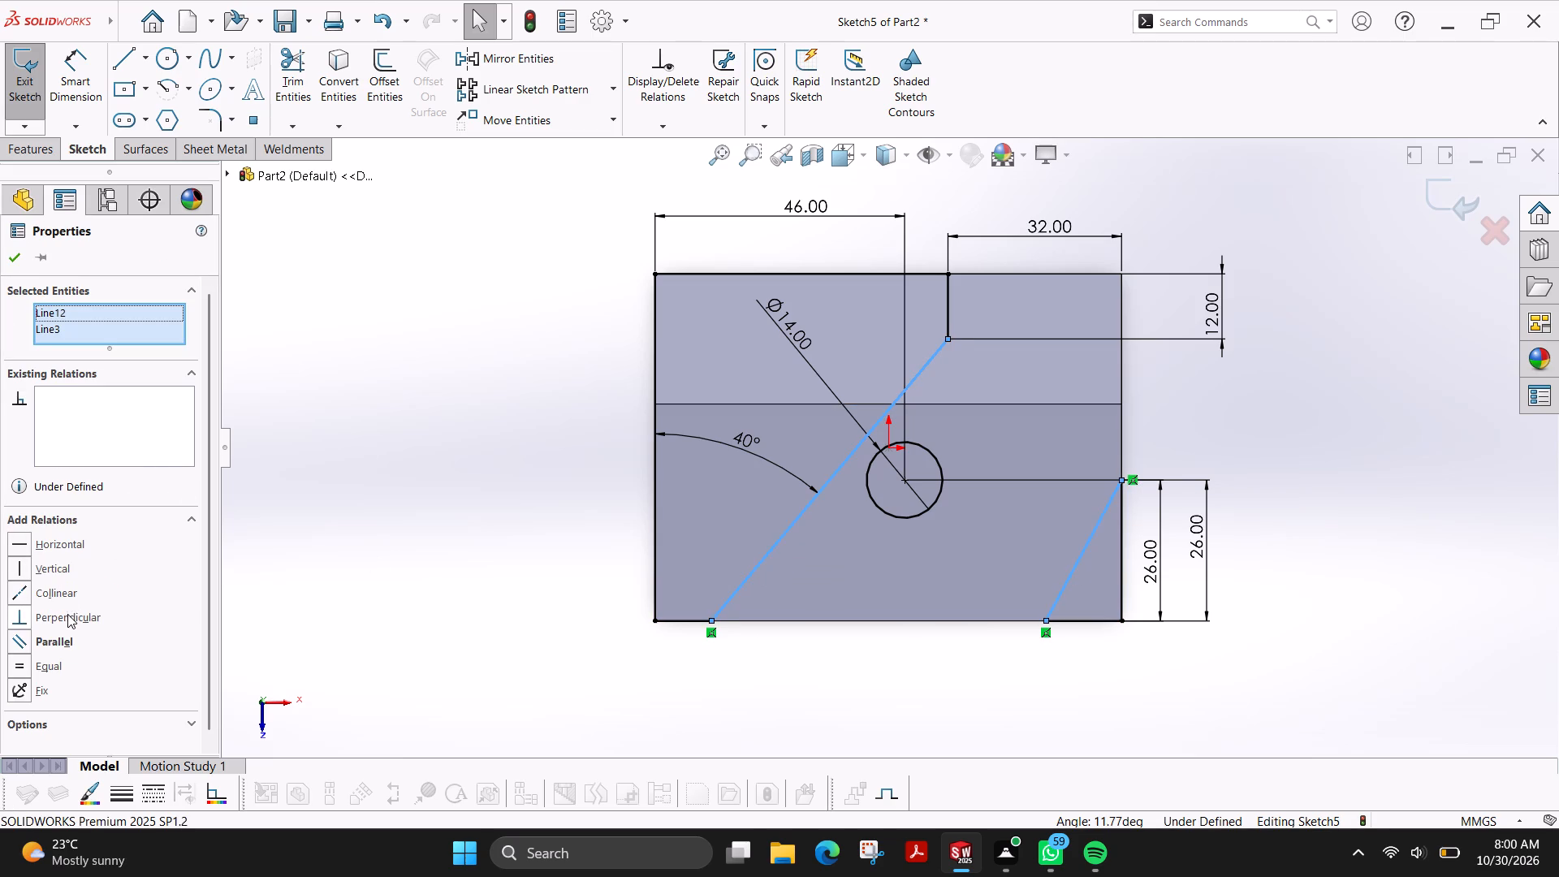
pyautogui.click(62, 637)
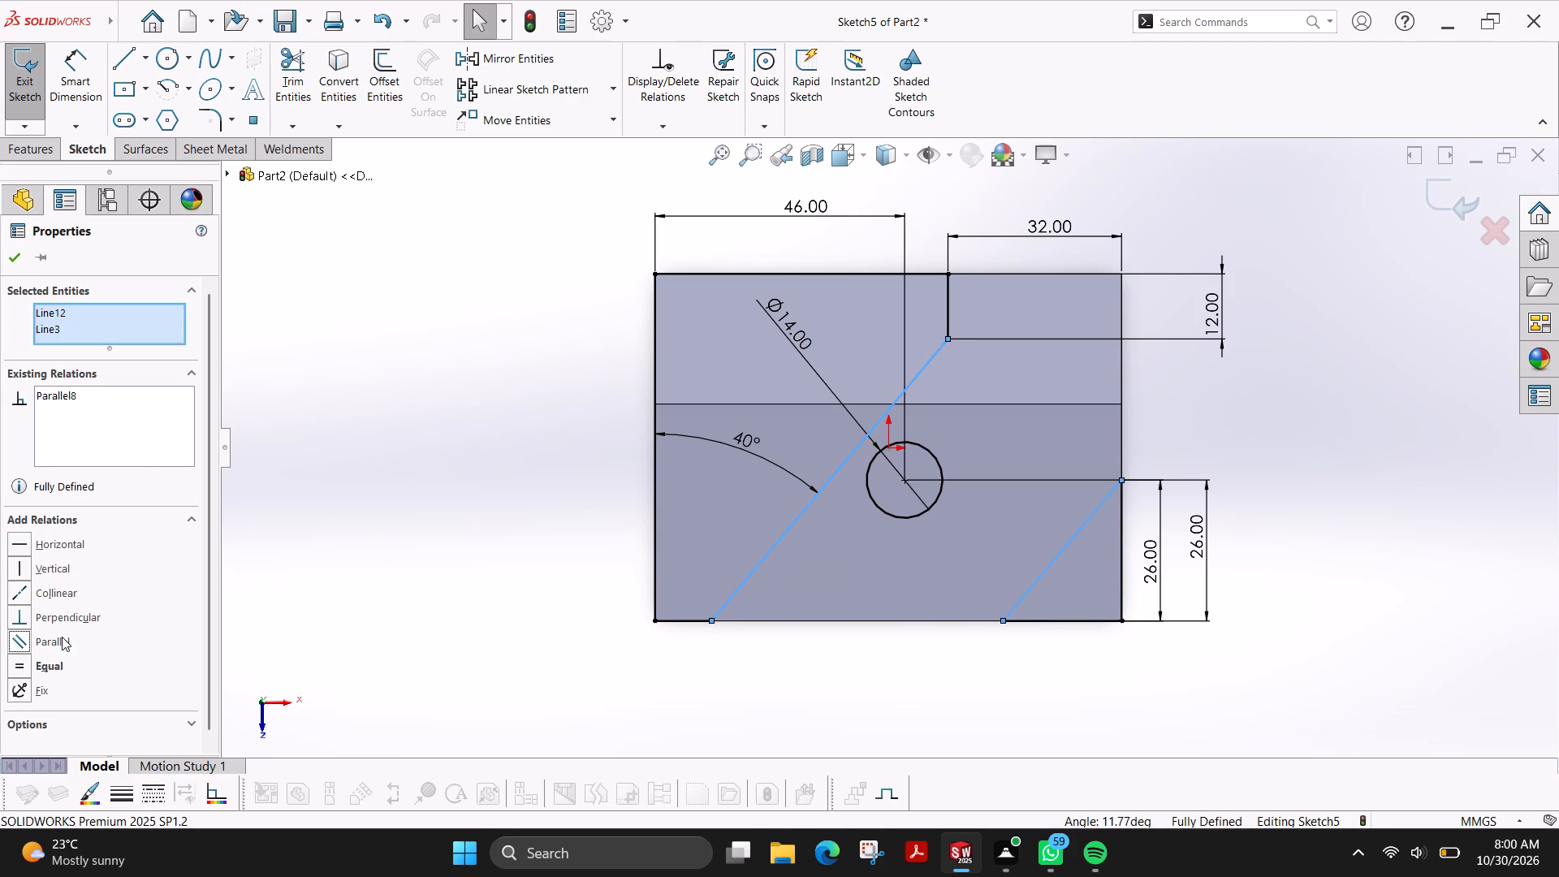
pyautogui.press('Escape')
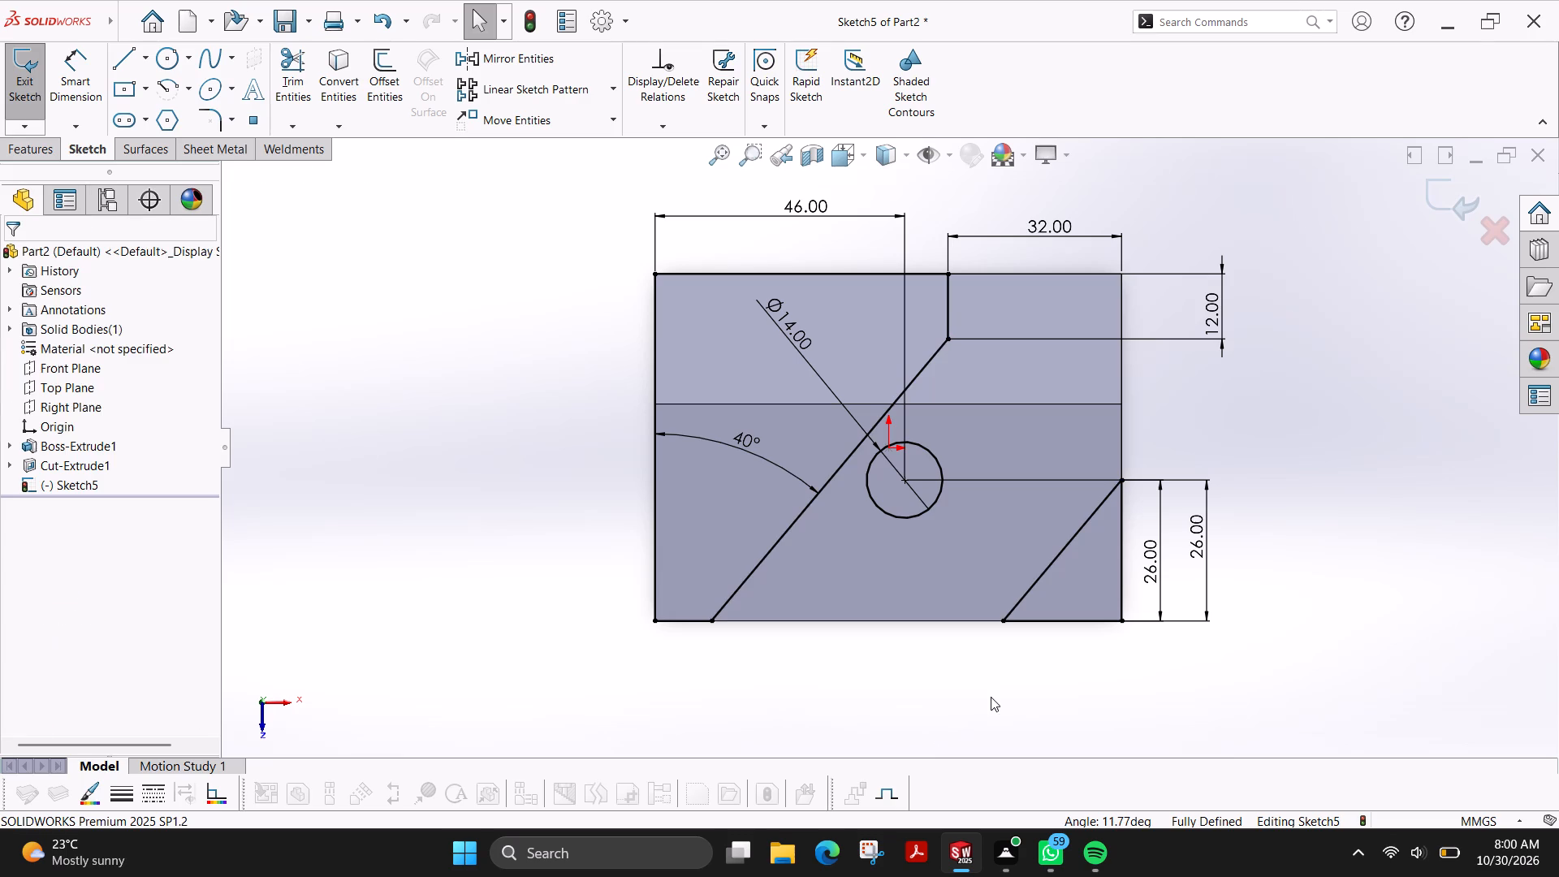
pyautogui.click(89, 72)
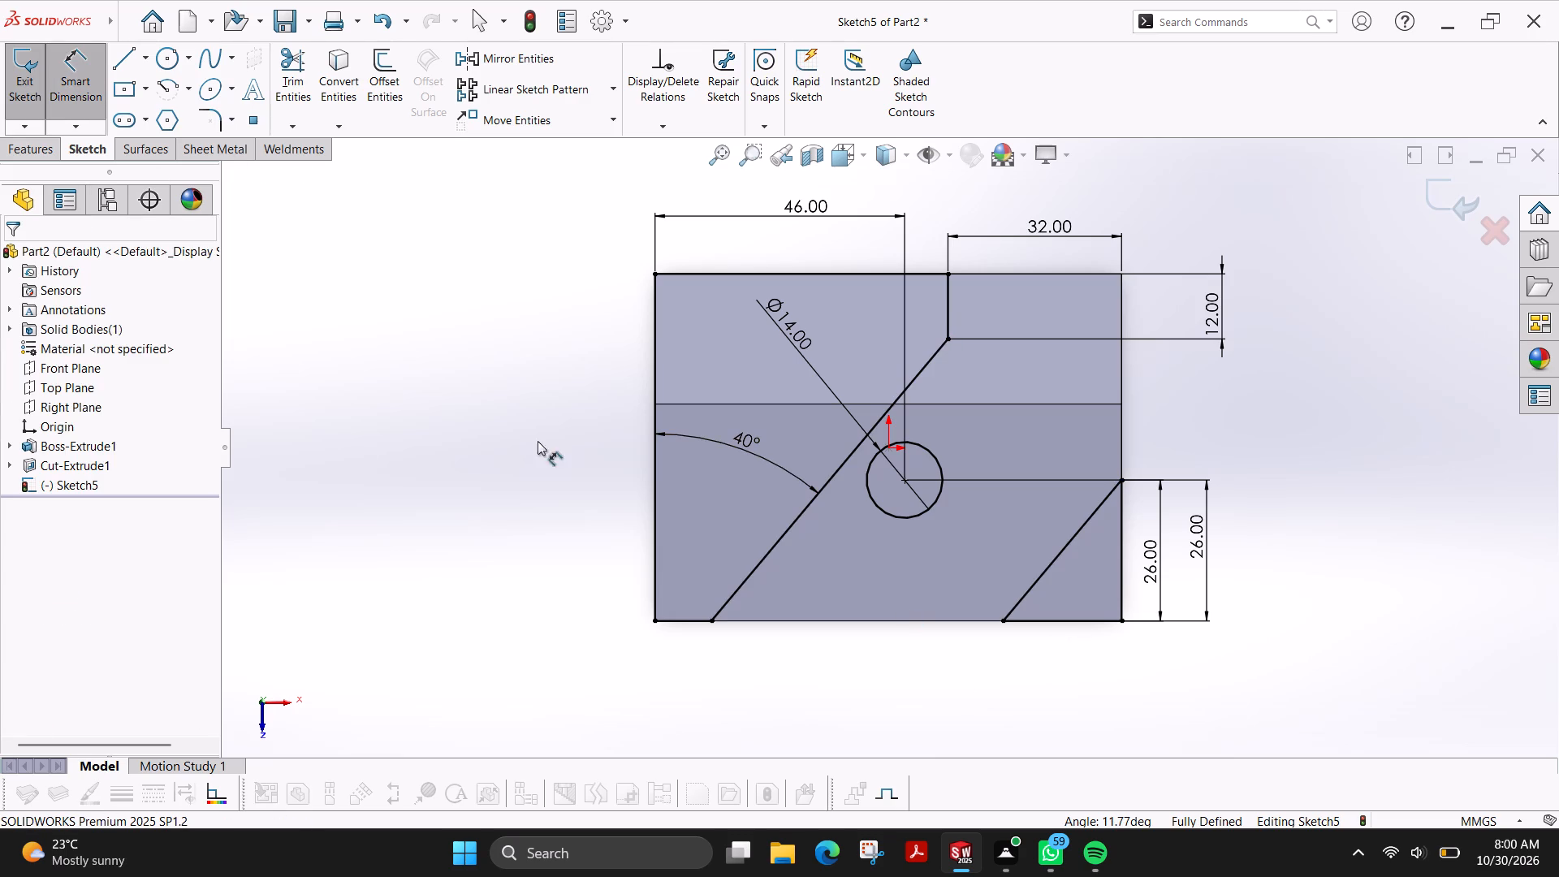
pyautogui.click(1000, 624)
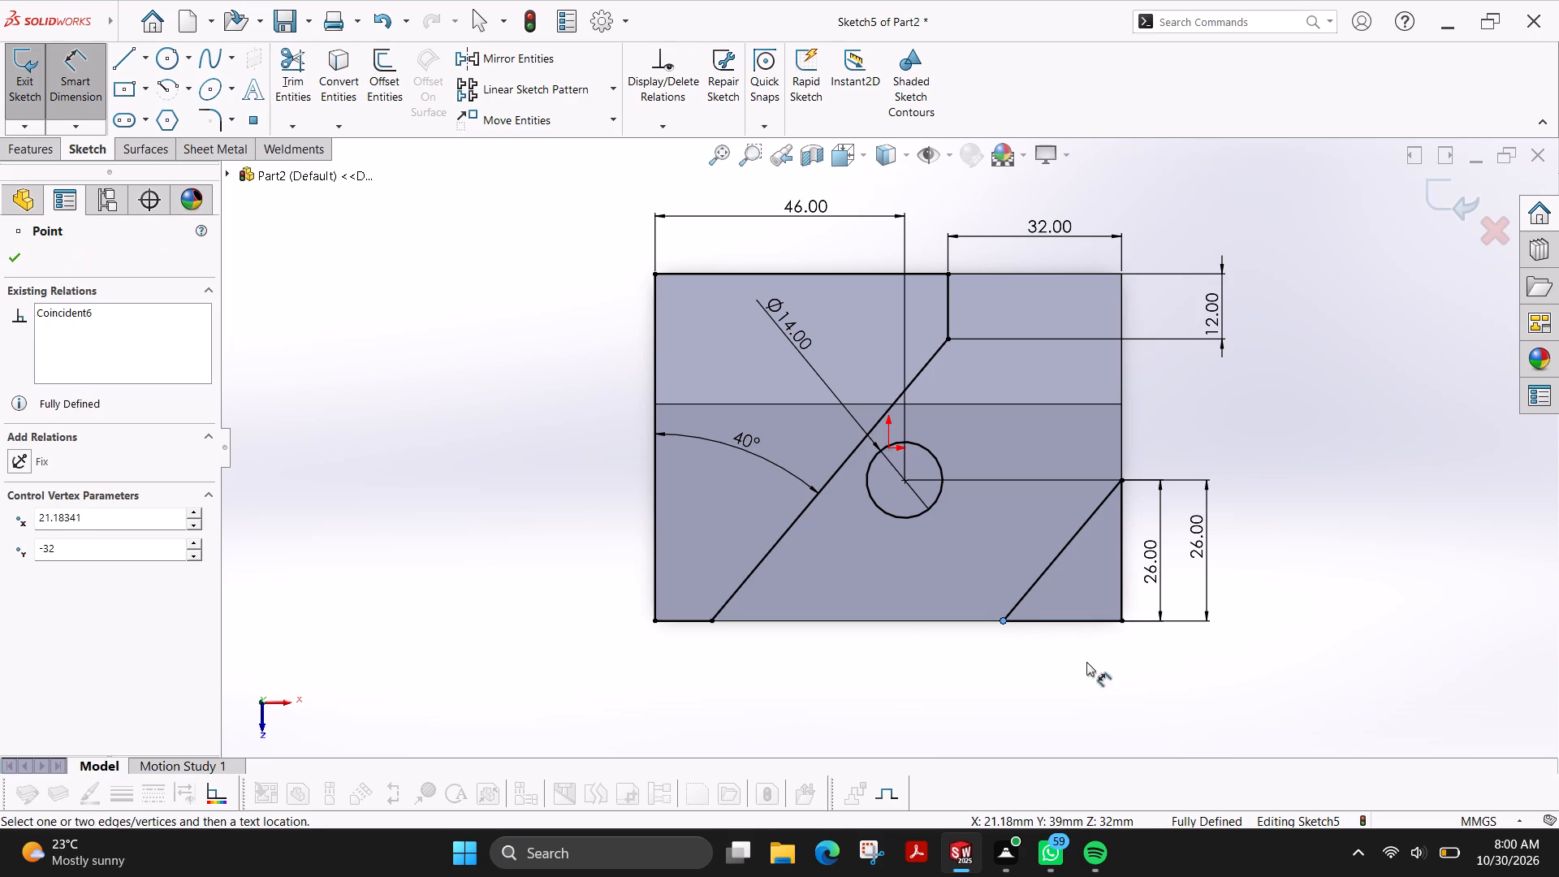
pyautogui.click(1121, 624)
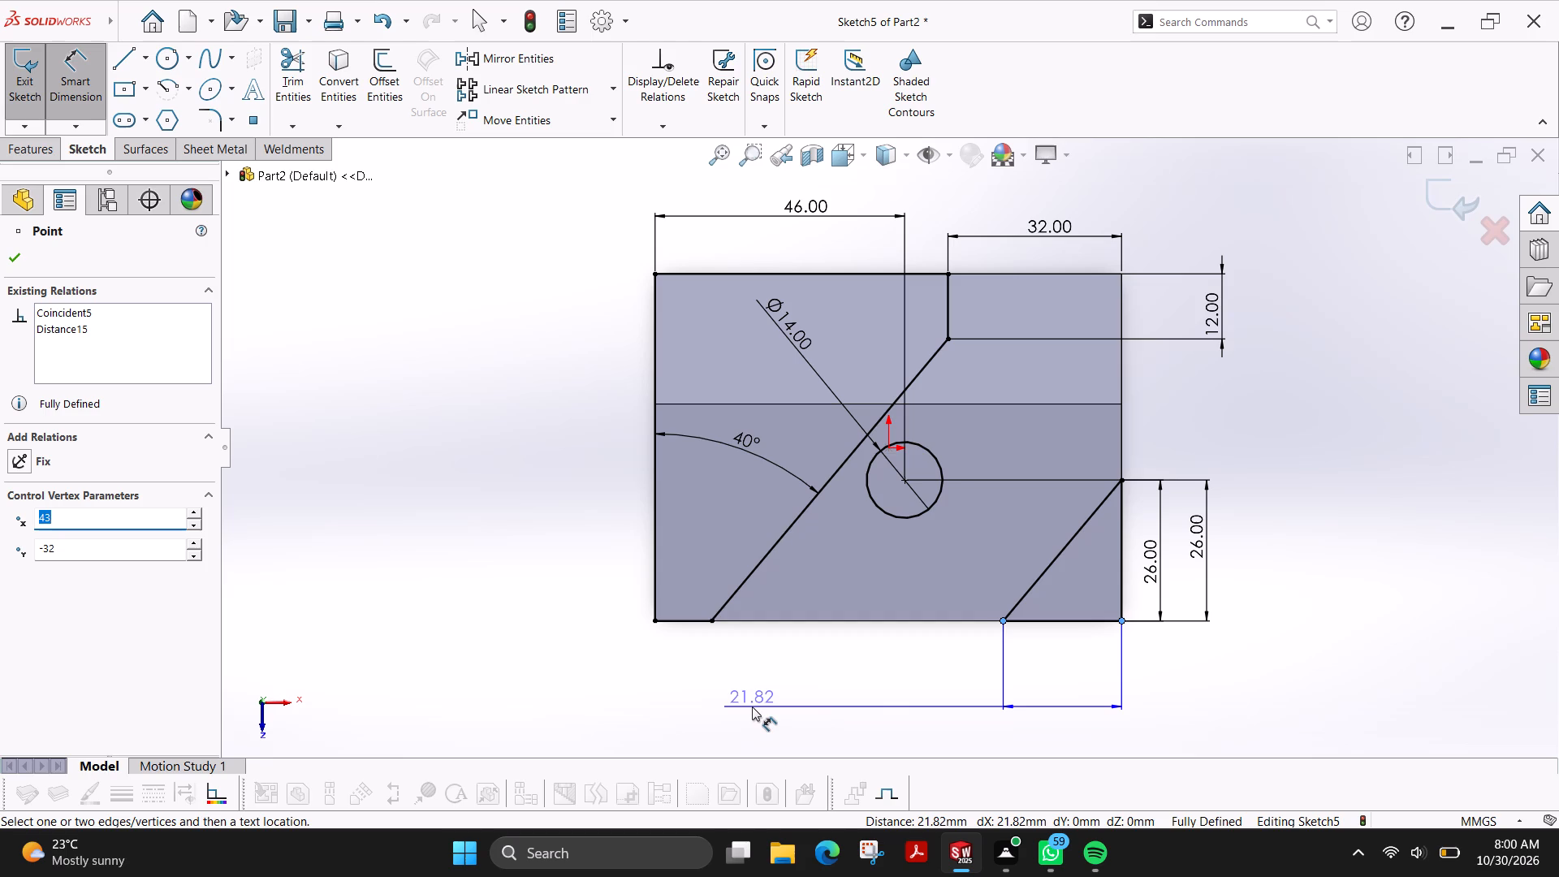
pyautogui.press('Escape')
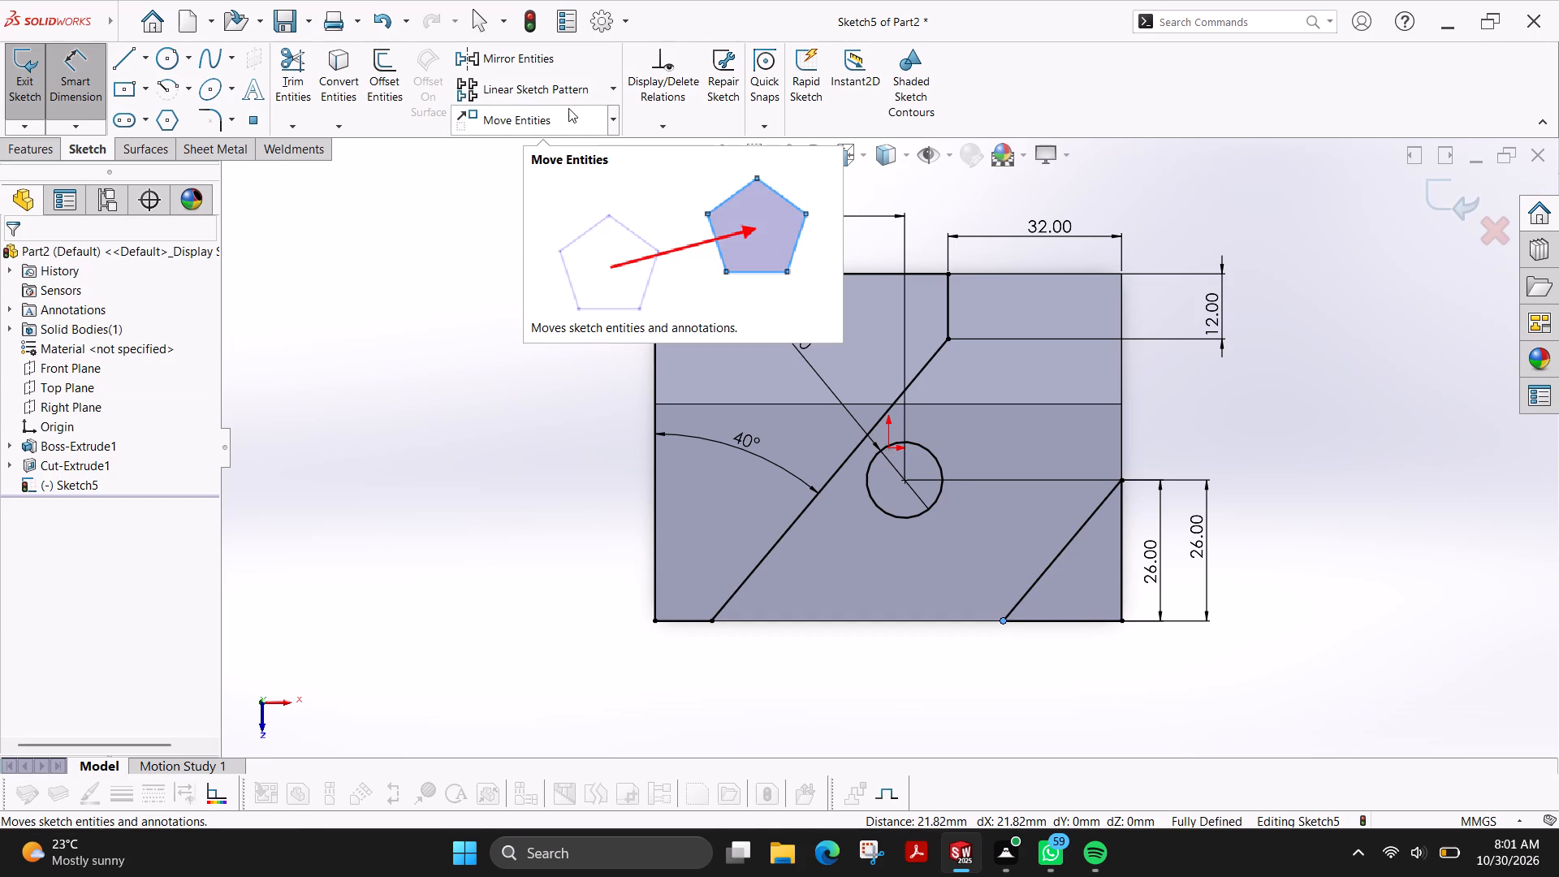
# Copy the corner triangle's slanted line, from its midpoint to the block's front +X corner.
pyautogui.click(611, 114)
pyautogui.click(547, 163)
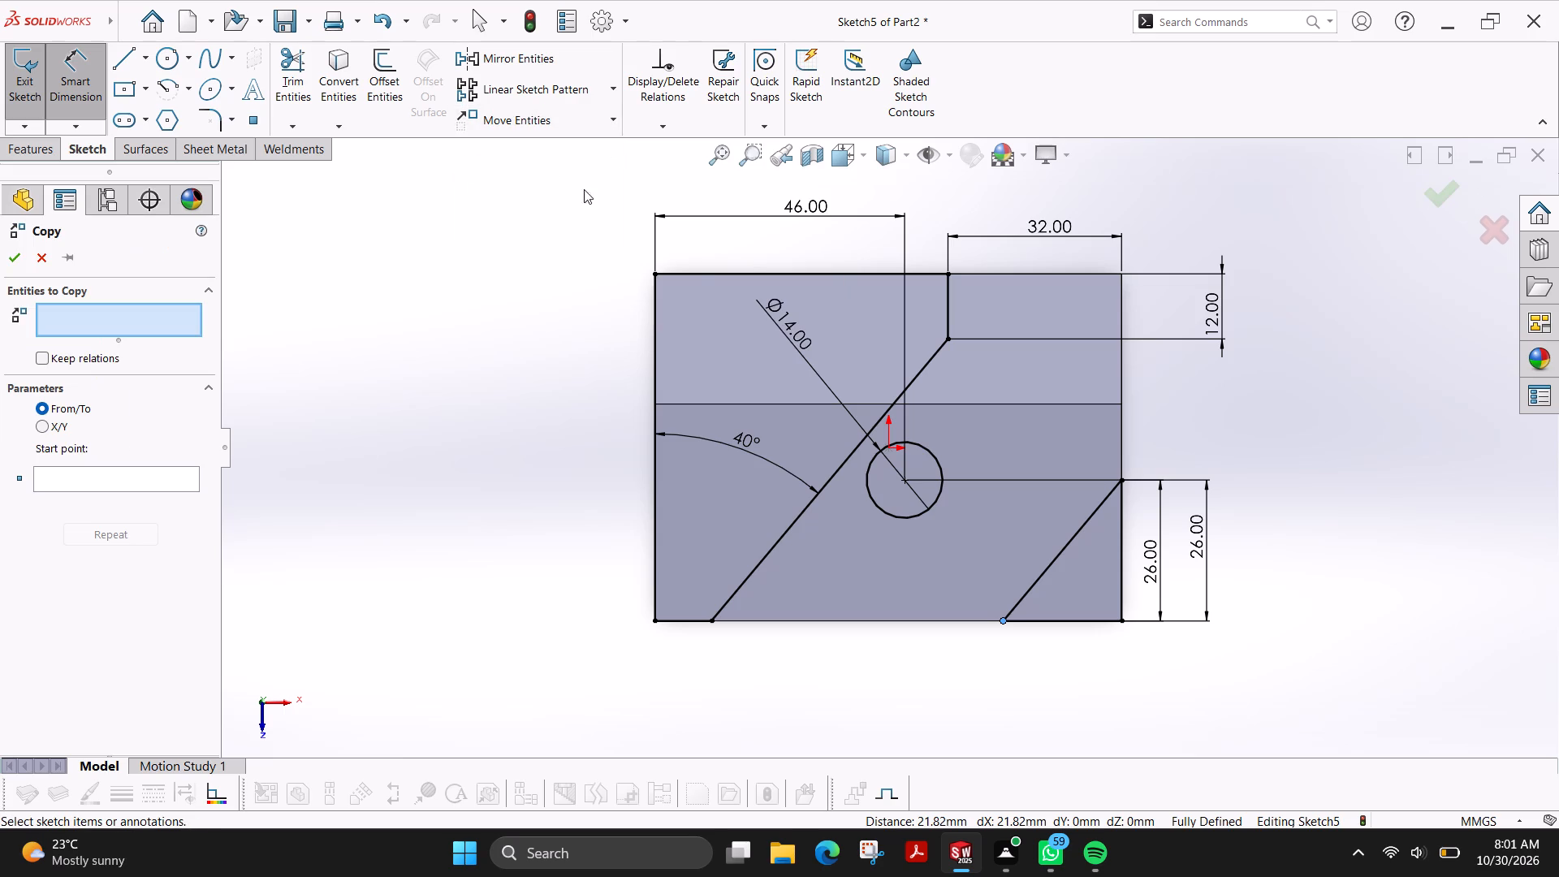
pyautogui.click(1056, 560)
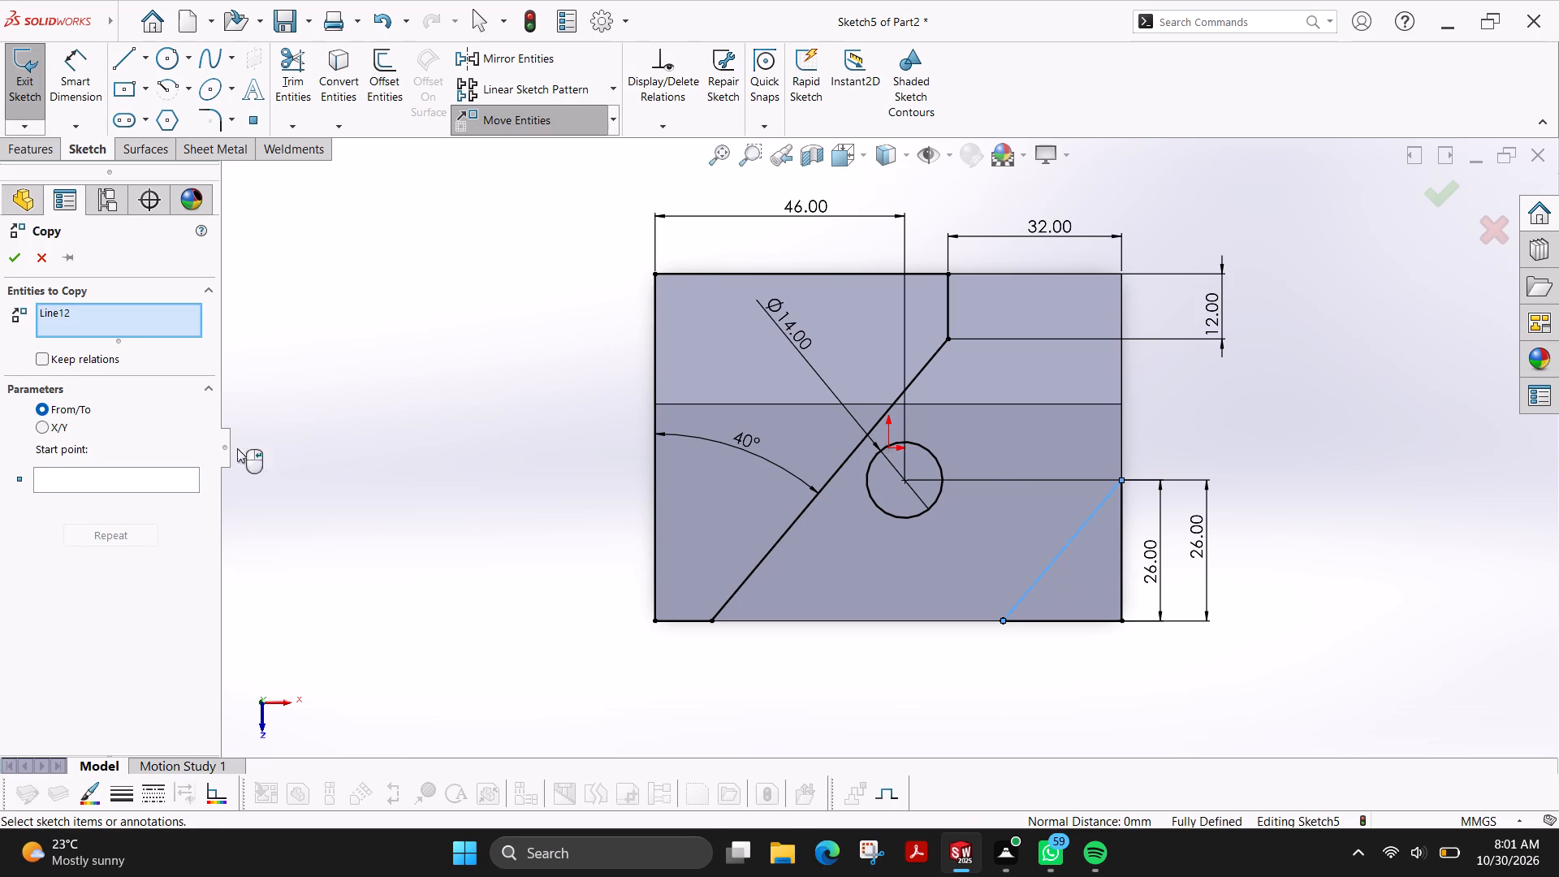
pyautogui.click(140, 486)
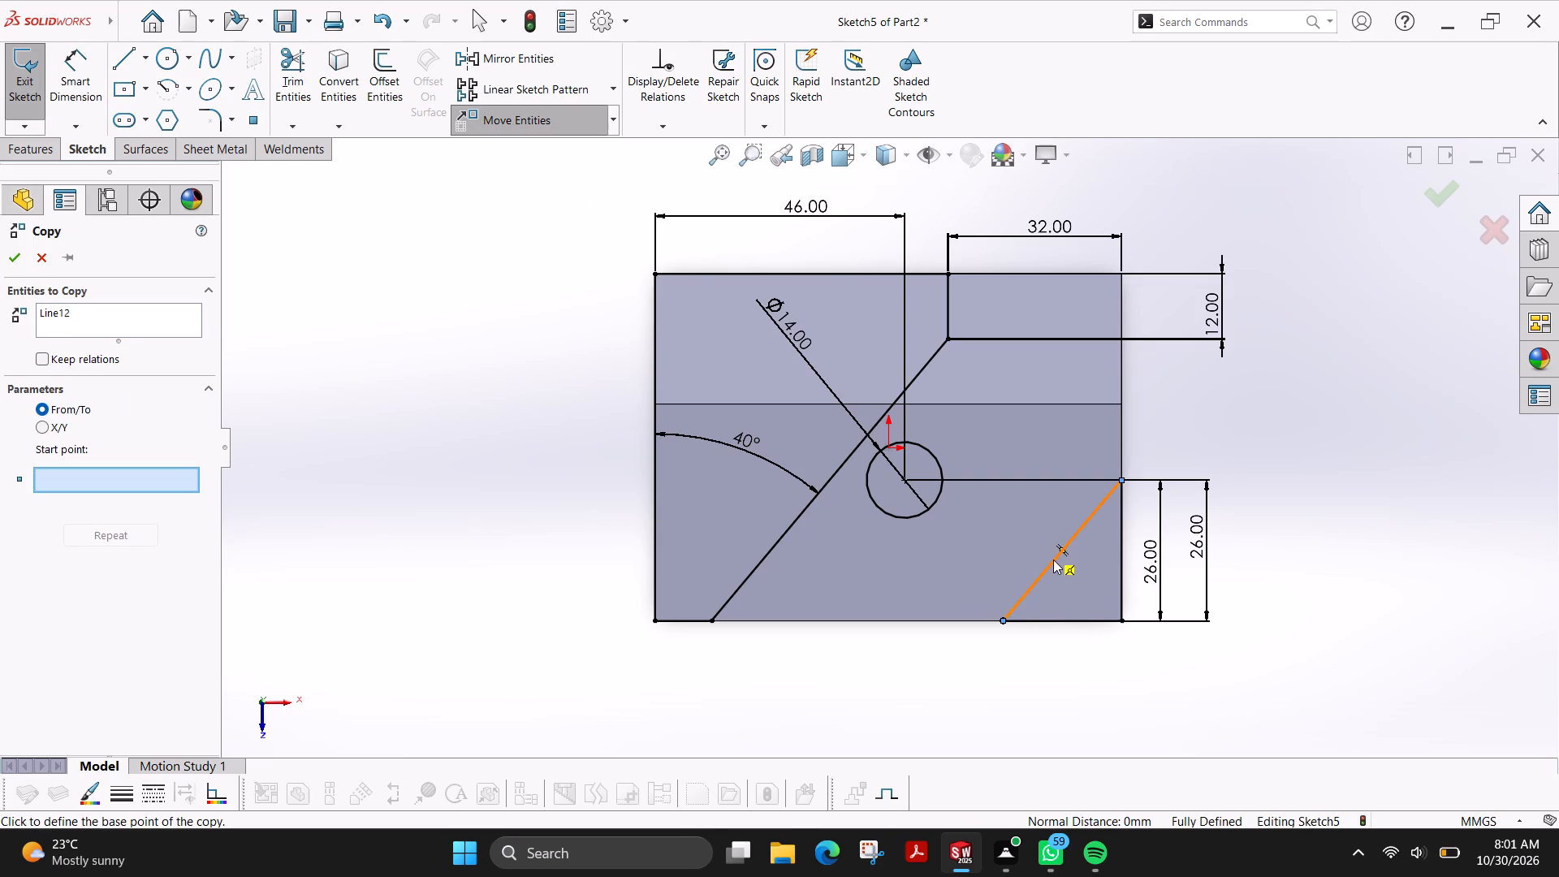
pyautogui.moveTo(1063, 551); pyautogui.dragTo(1100, 586)
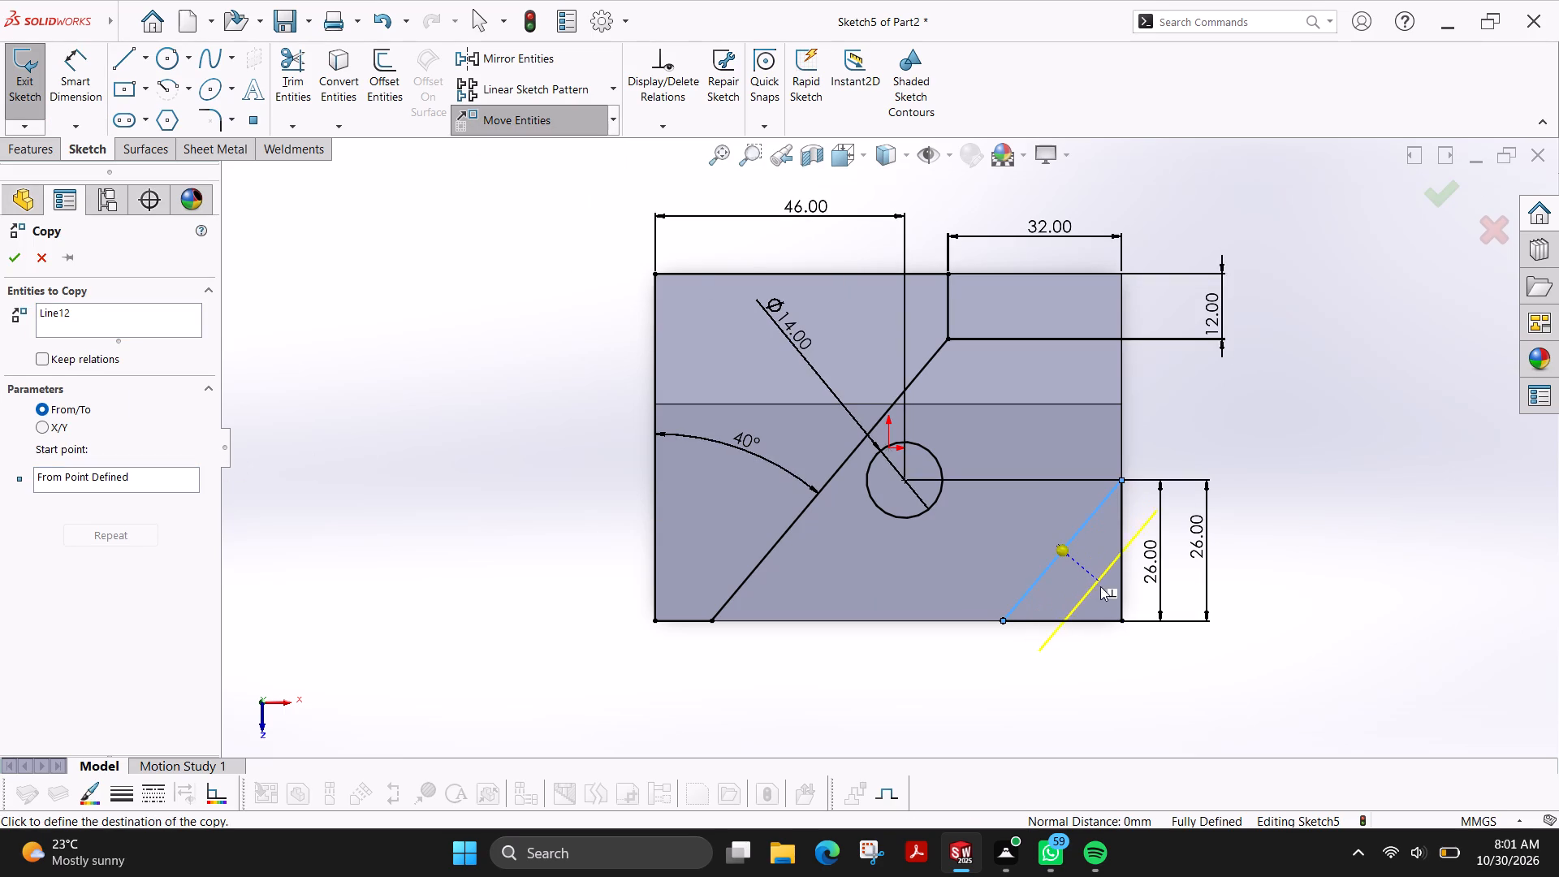
pyautogui.moveTo(1100, 586); pyautogui.dragTo(1122, 619)
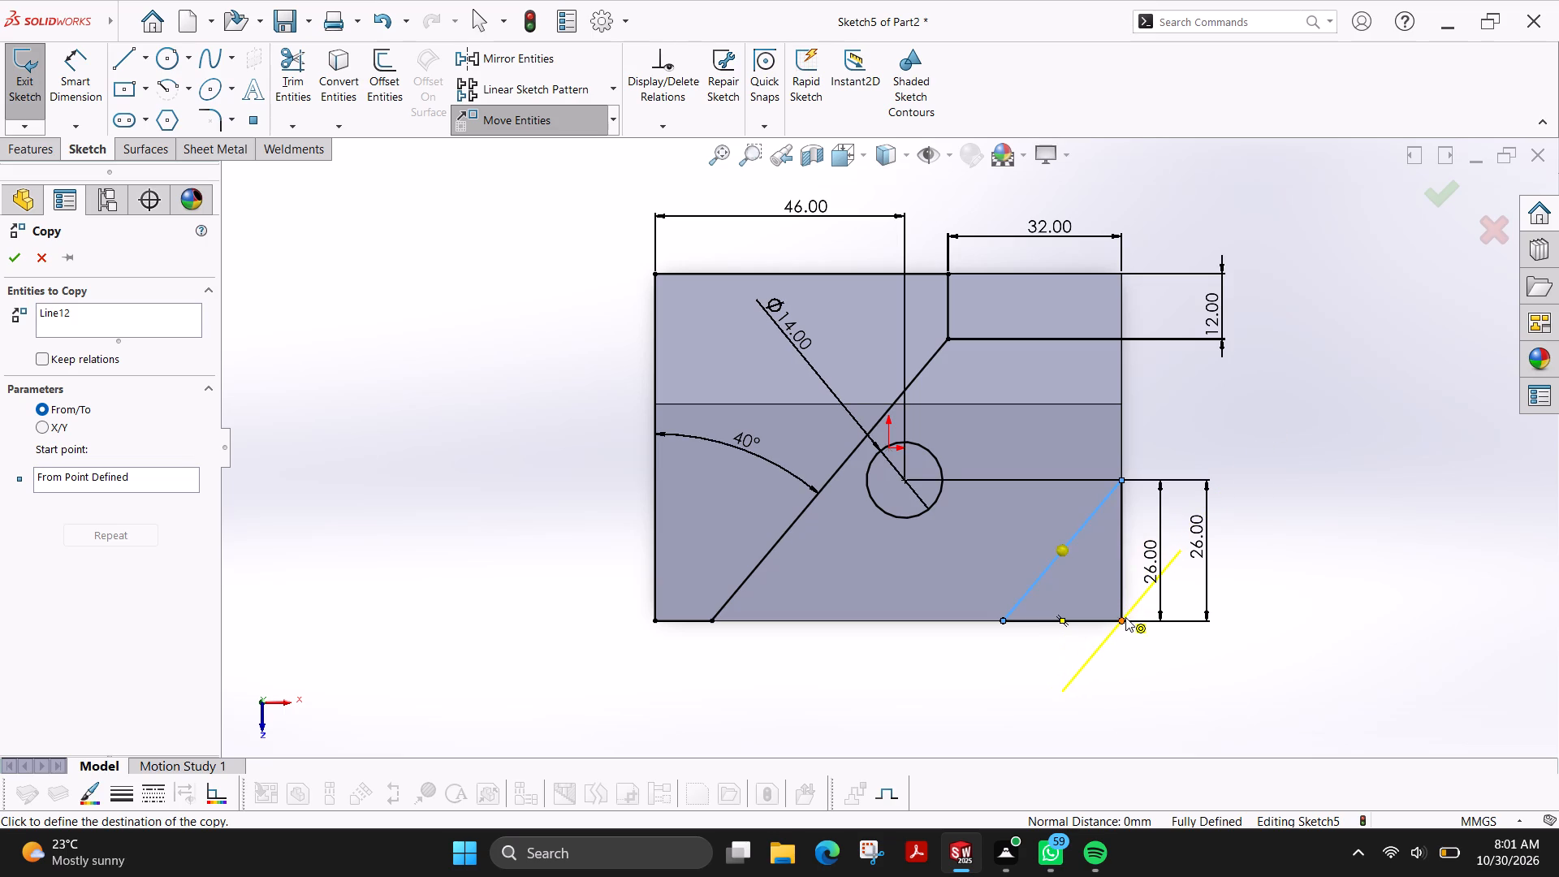
pyautogui.click(1121, 620)
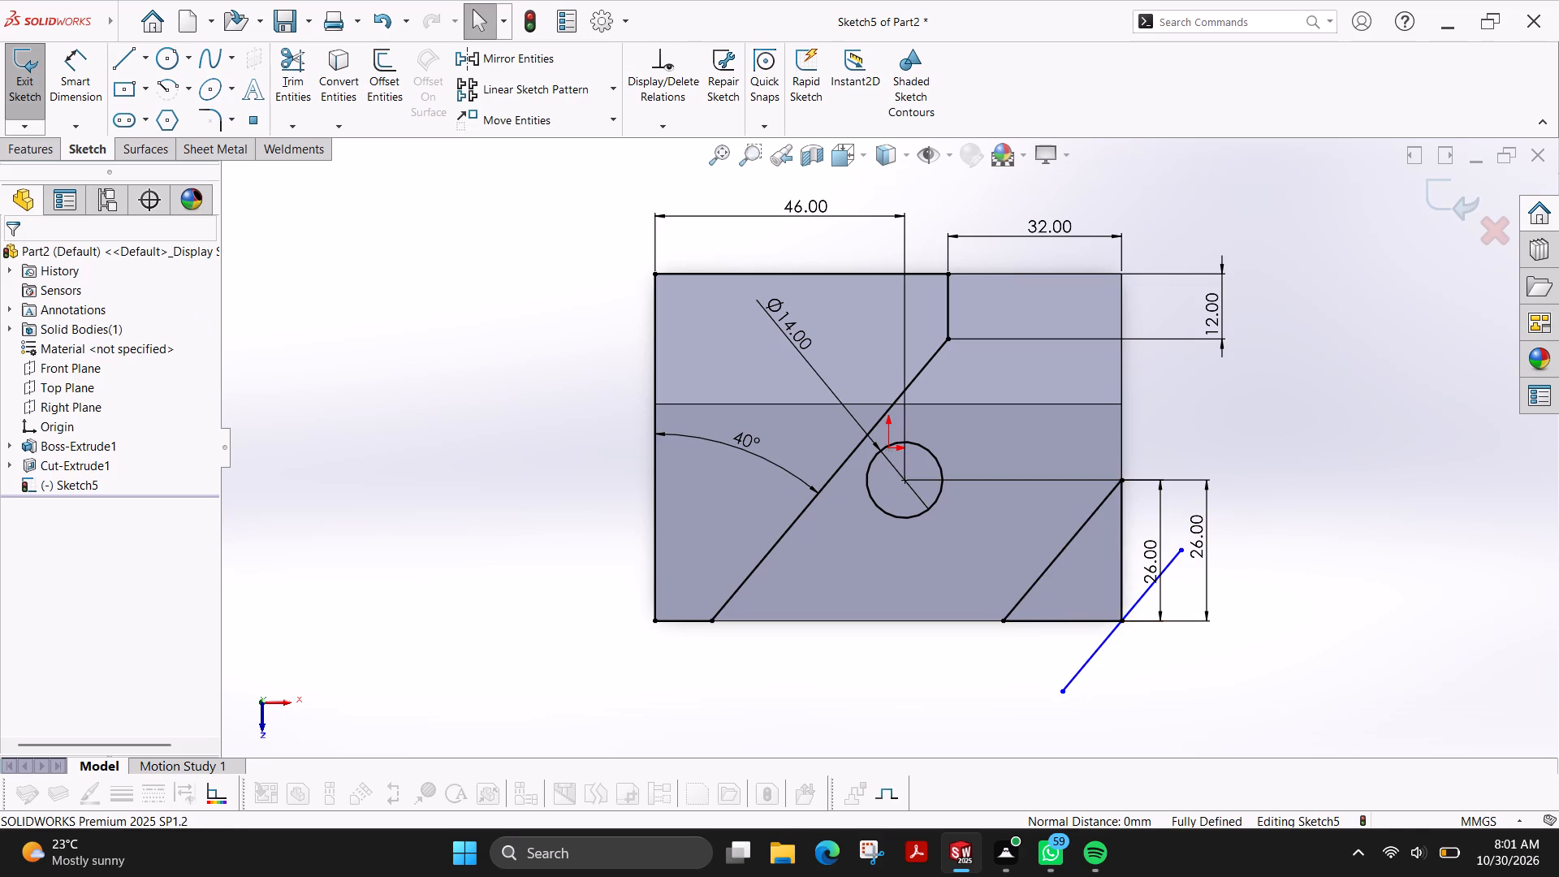
# Dimension the distance between the corner triangle's slanted line and its copy, try 18 mm, and undo that value.
pyautogui.click(80, 84)
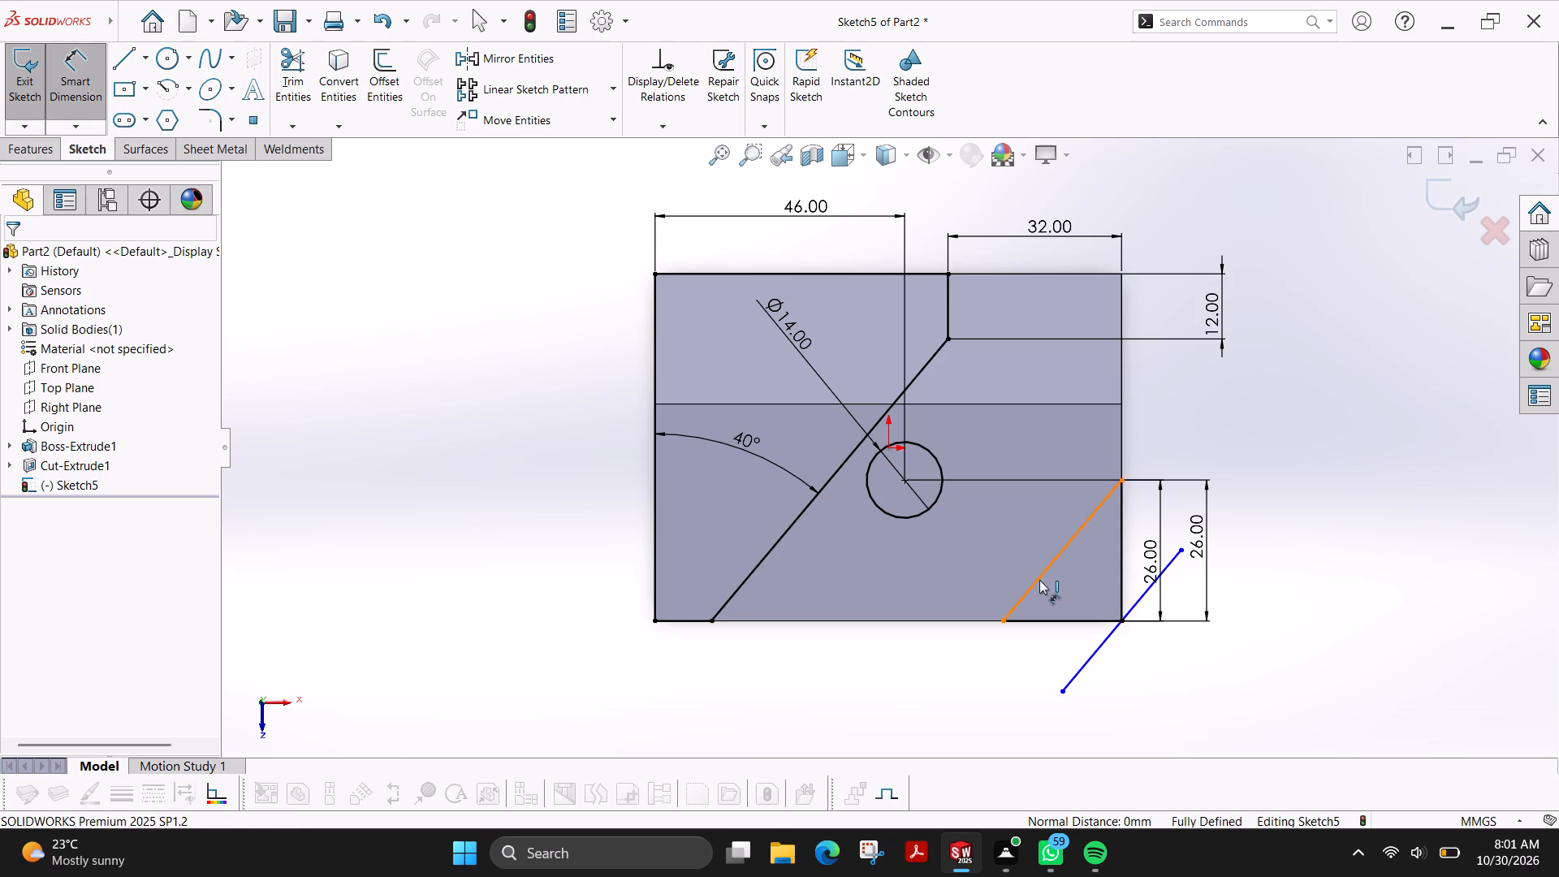
pyautogui.click(1039, 580)
pyautogui.click(1106, 642)
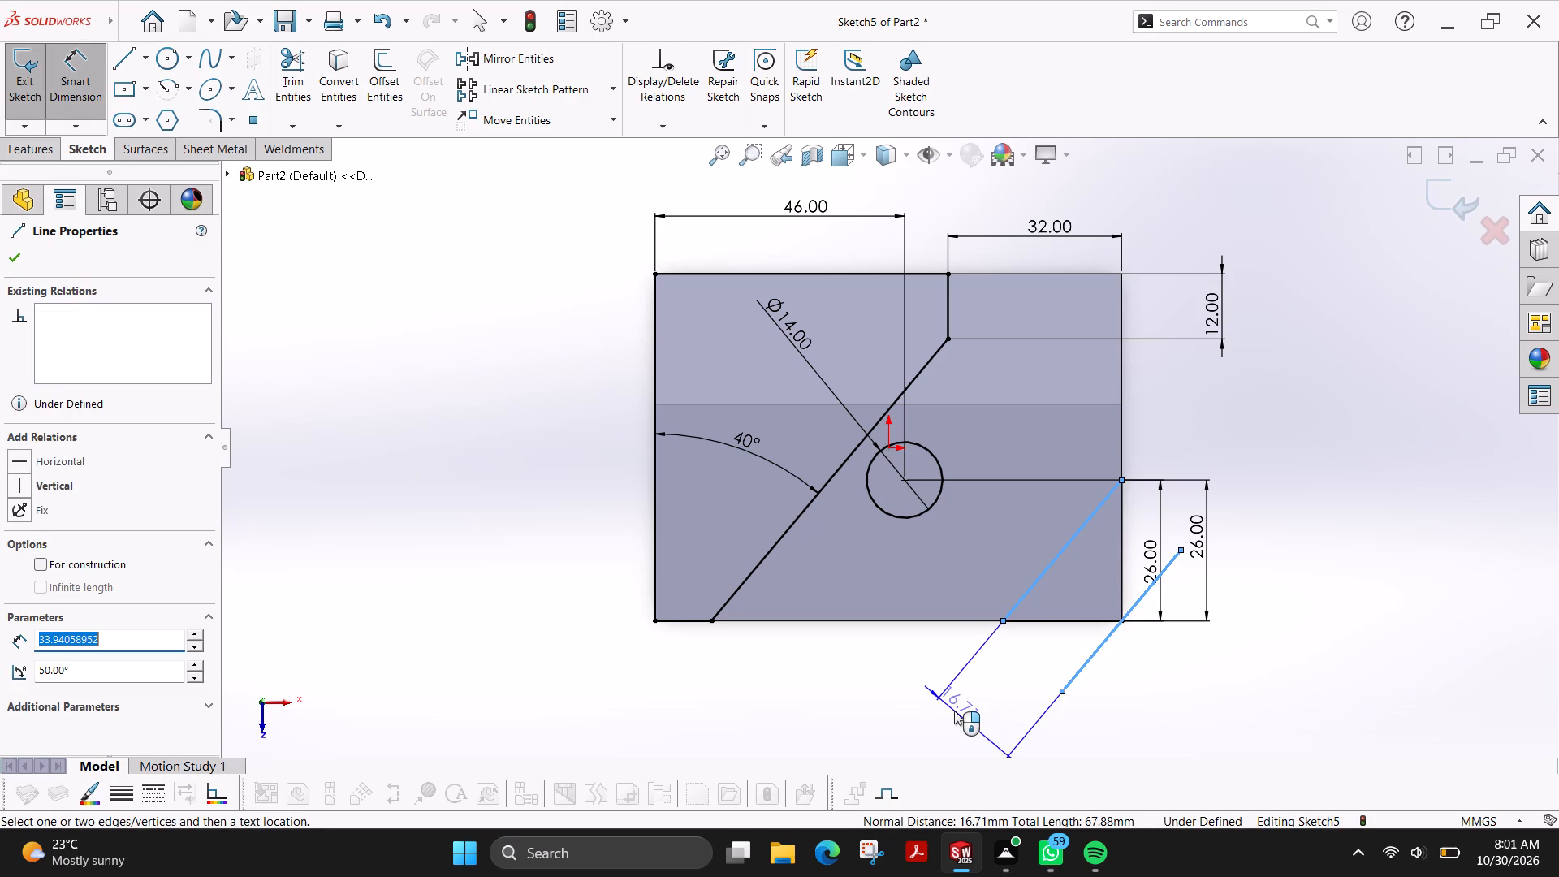
pyautogui.click(954, 711)
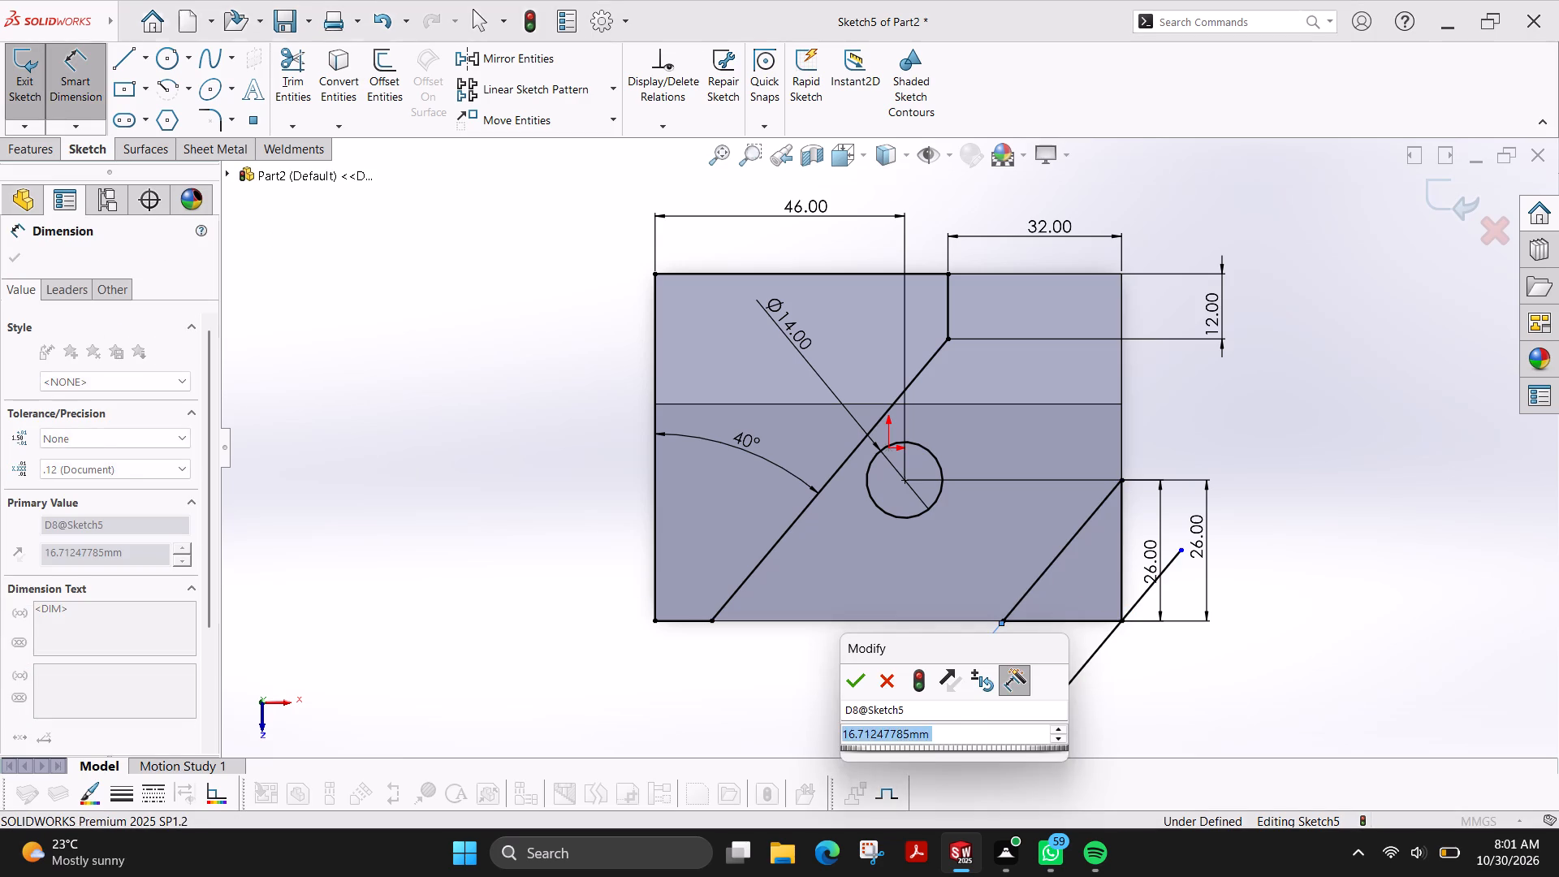
pyautogui.write('18')
pyautogui.press('Return')
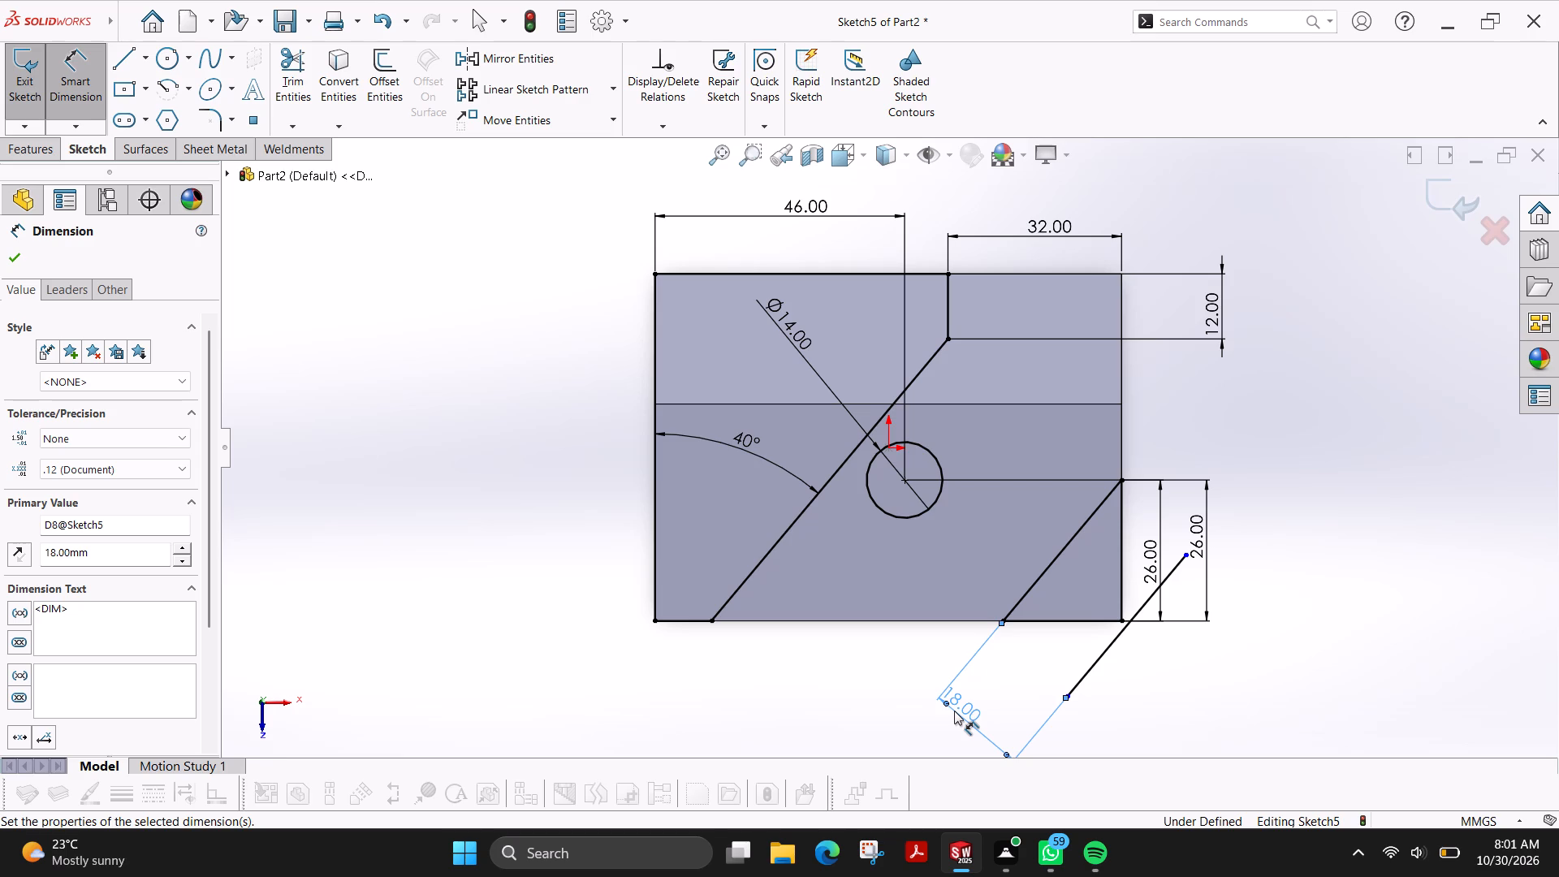
pyautogui.press('Escape')
pyautogui.hotkey('ctrl', 'z')
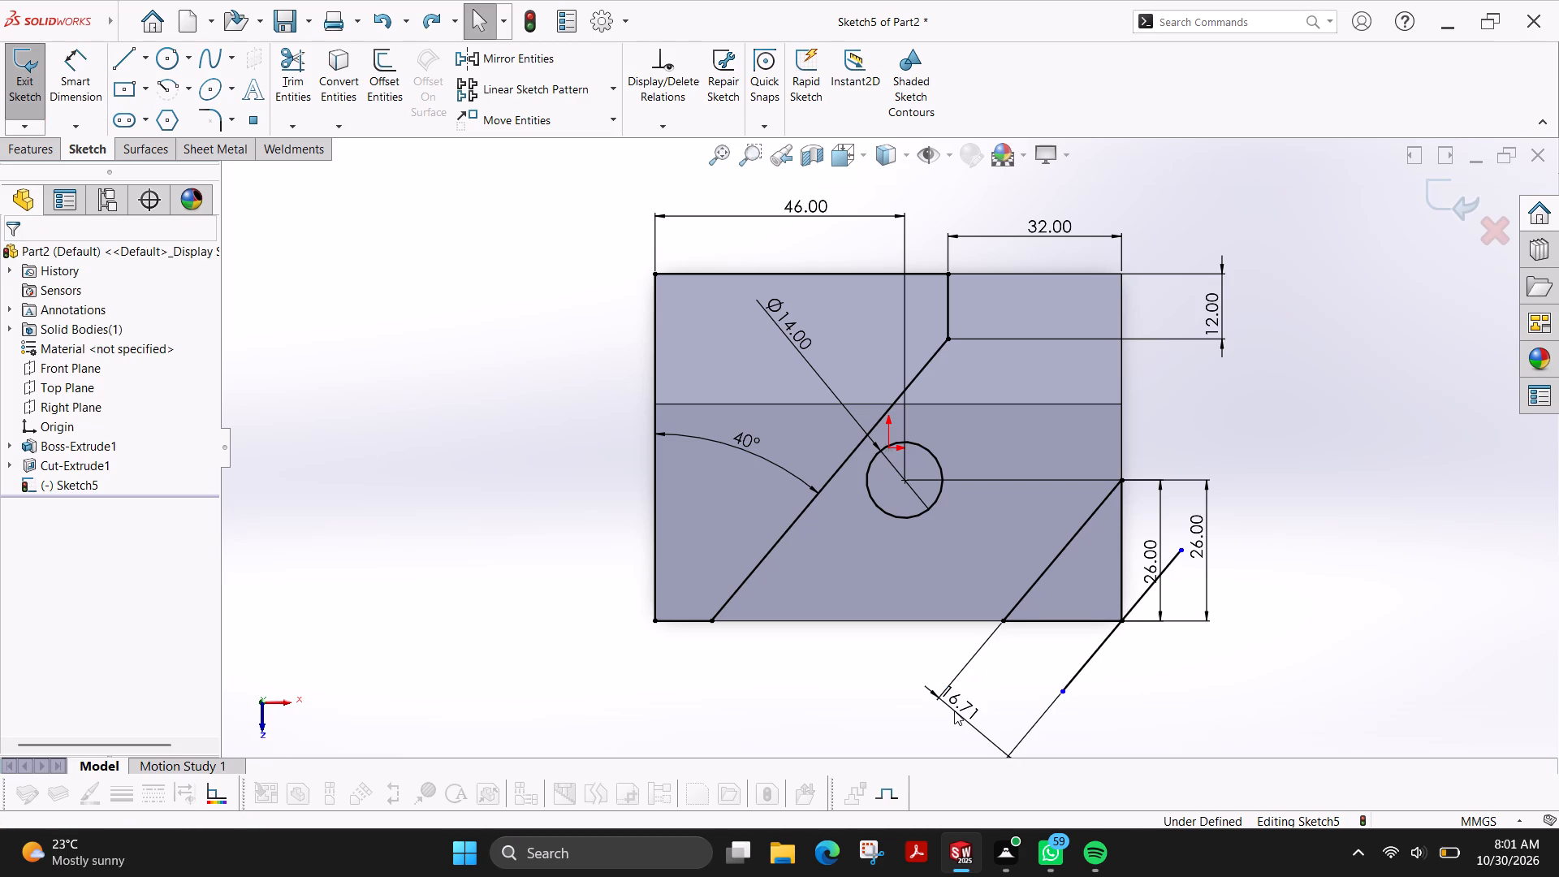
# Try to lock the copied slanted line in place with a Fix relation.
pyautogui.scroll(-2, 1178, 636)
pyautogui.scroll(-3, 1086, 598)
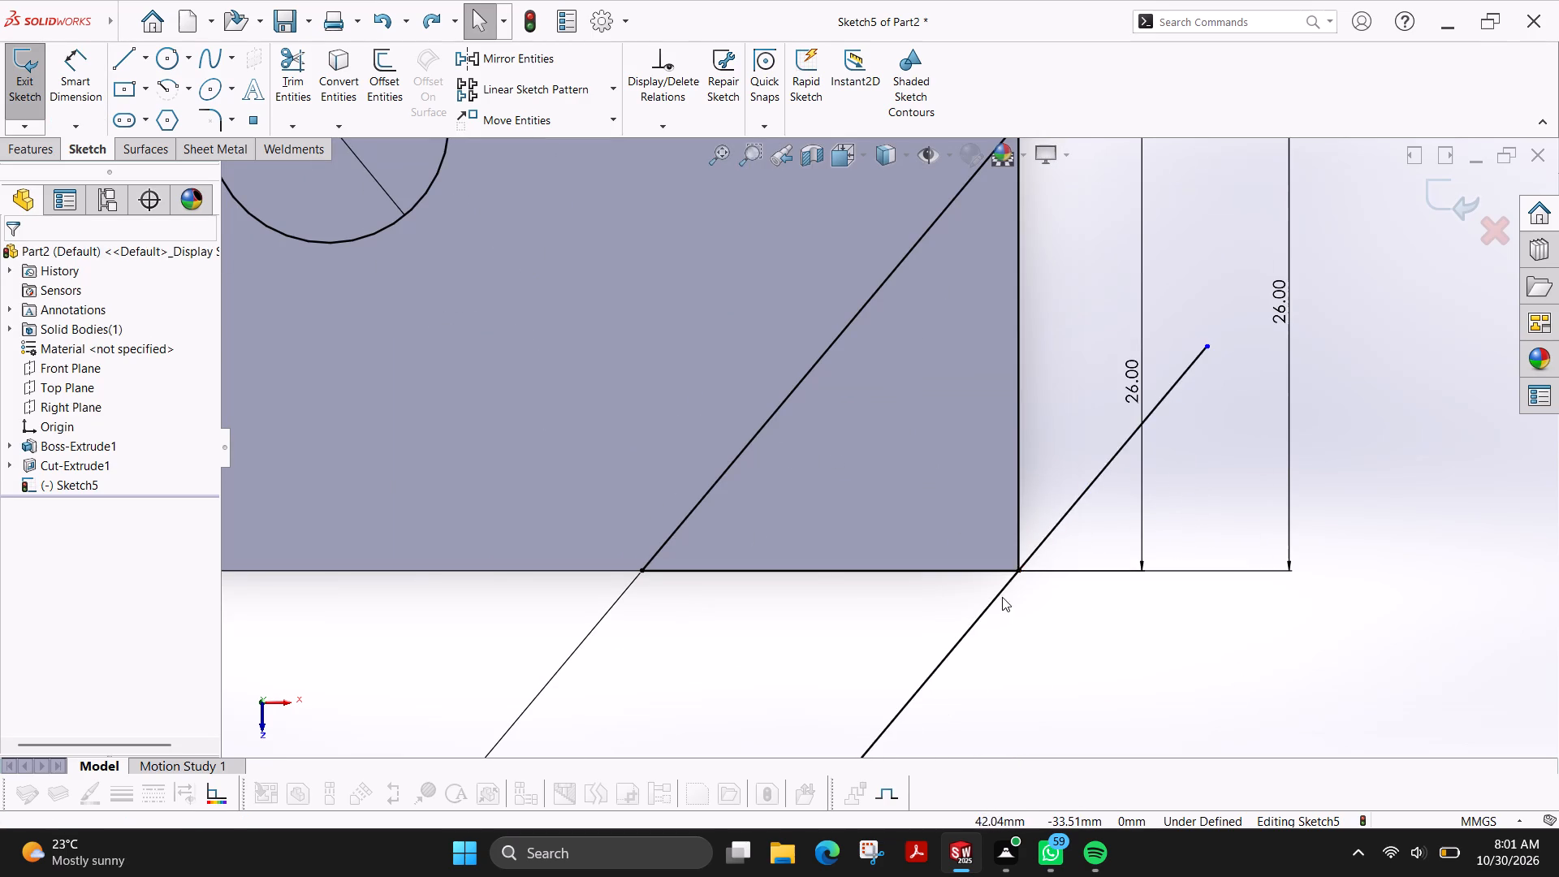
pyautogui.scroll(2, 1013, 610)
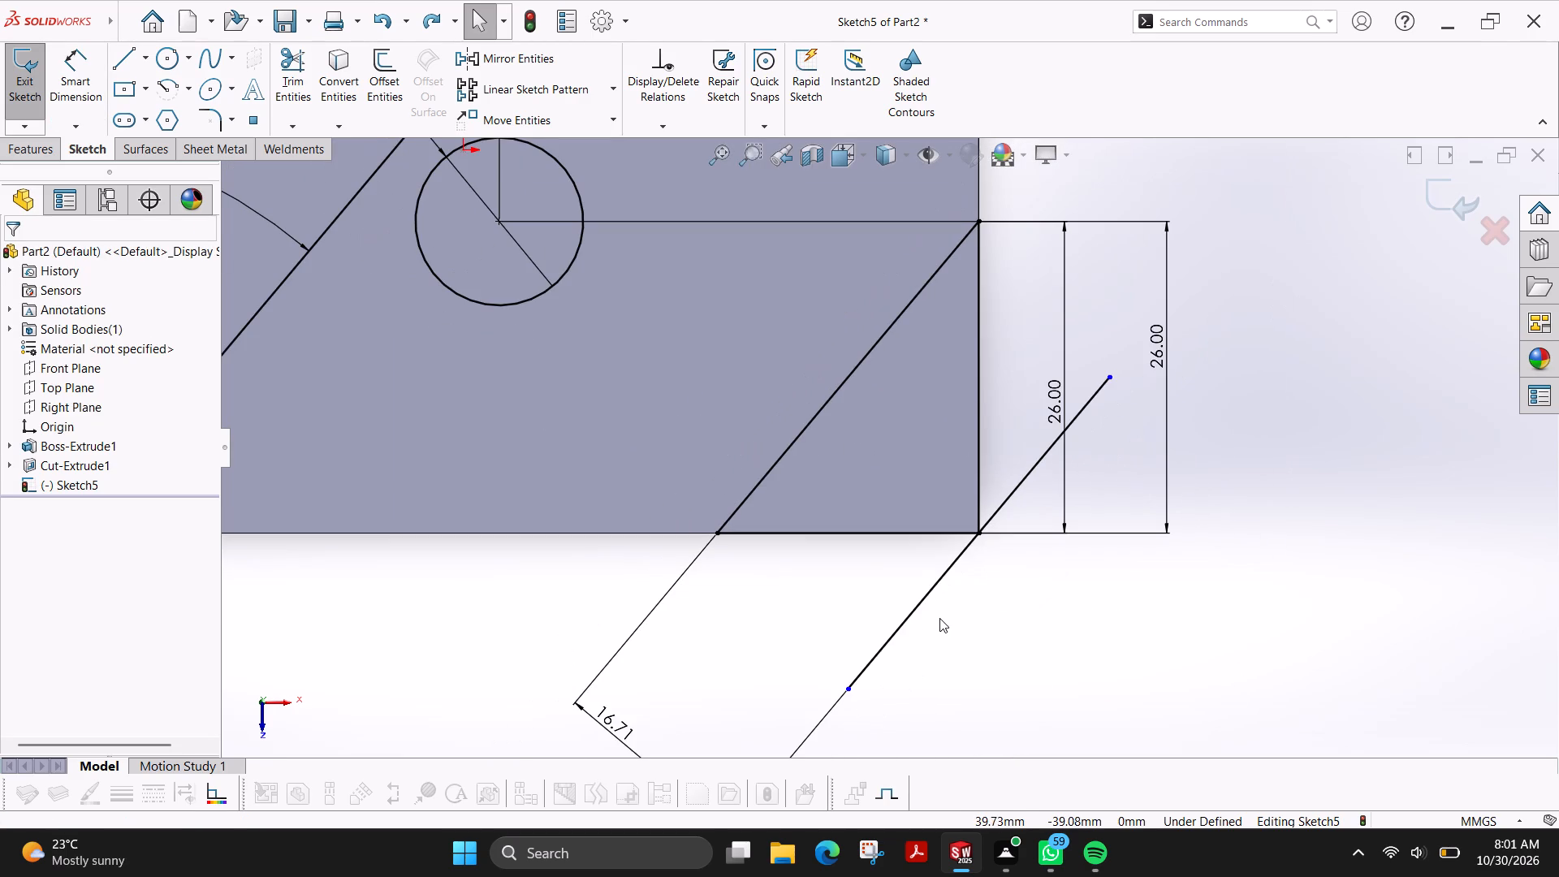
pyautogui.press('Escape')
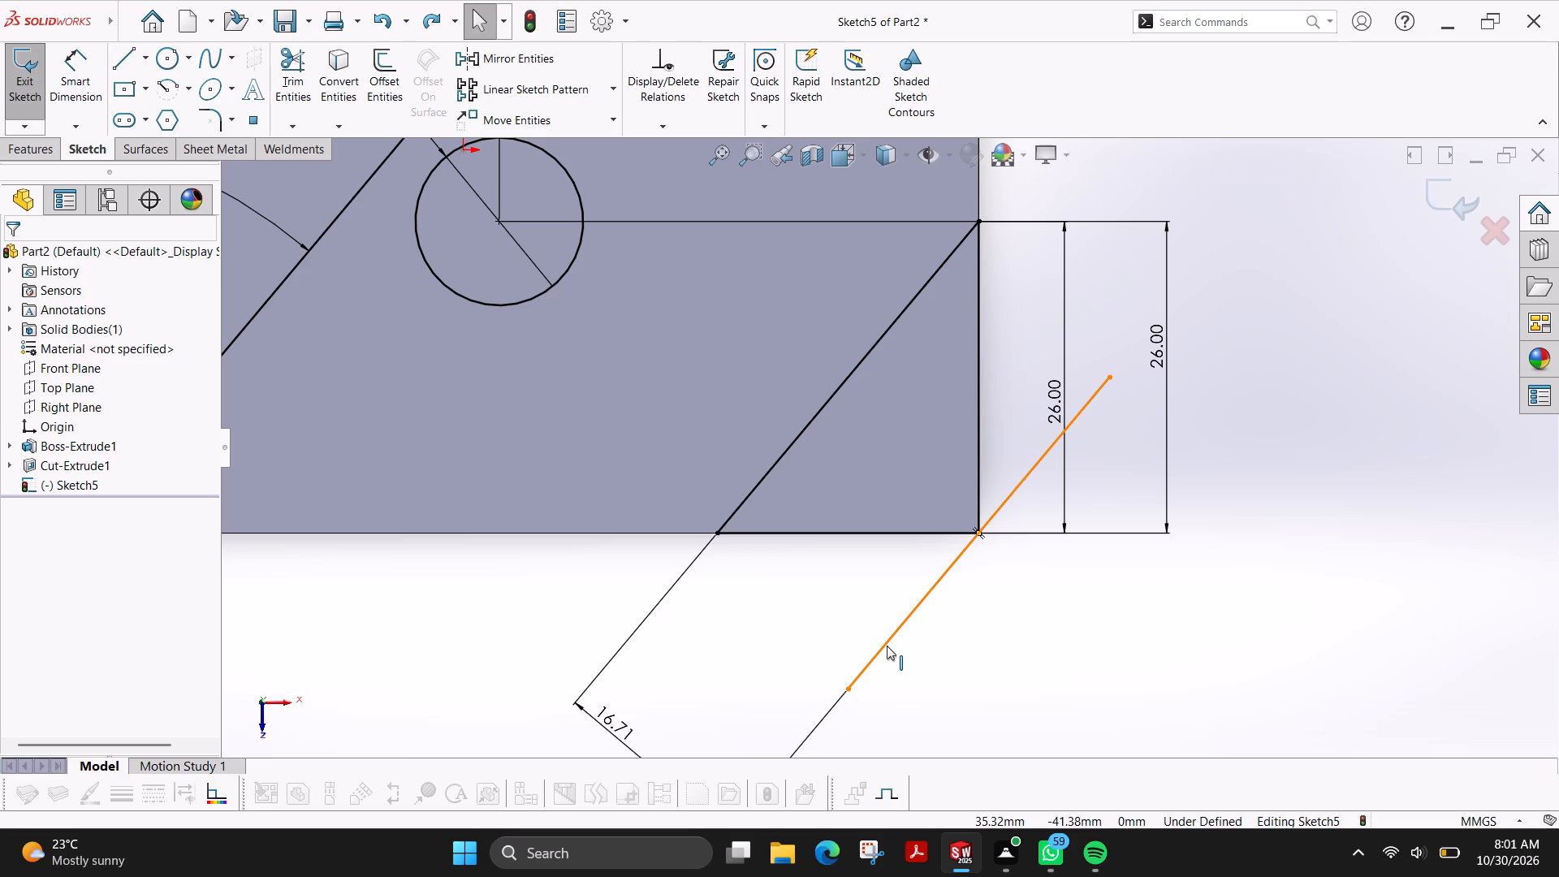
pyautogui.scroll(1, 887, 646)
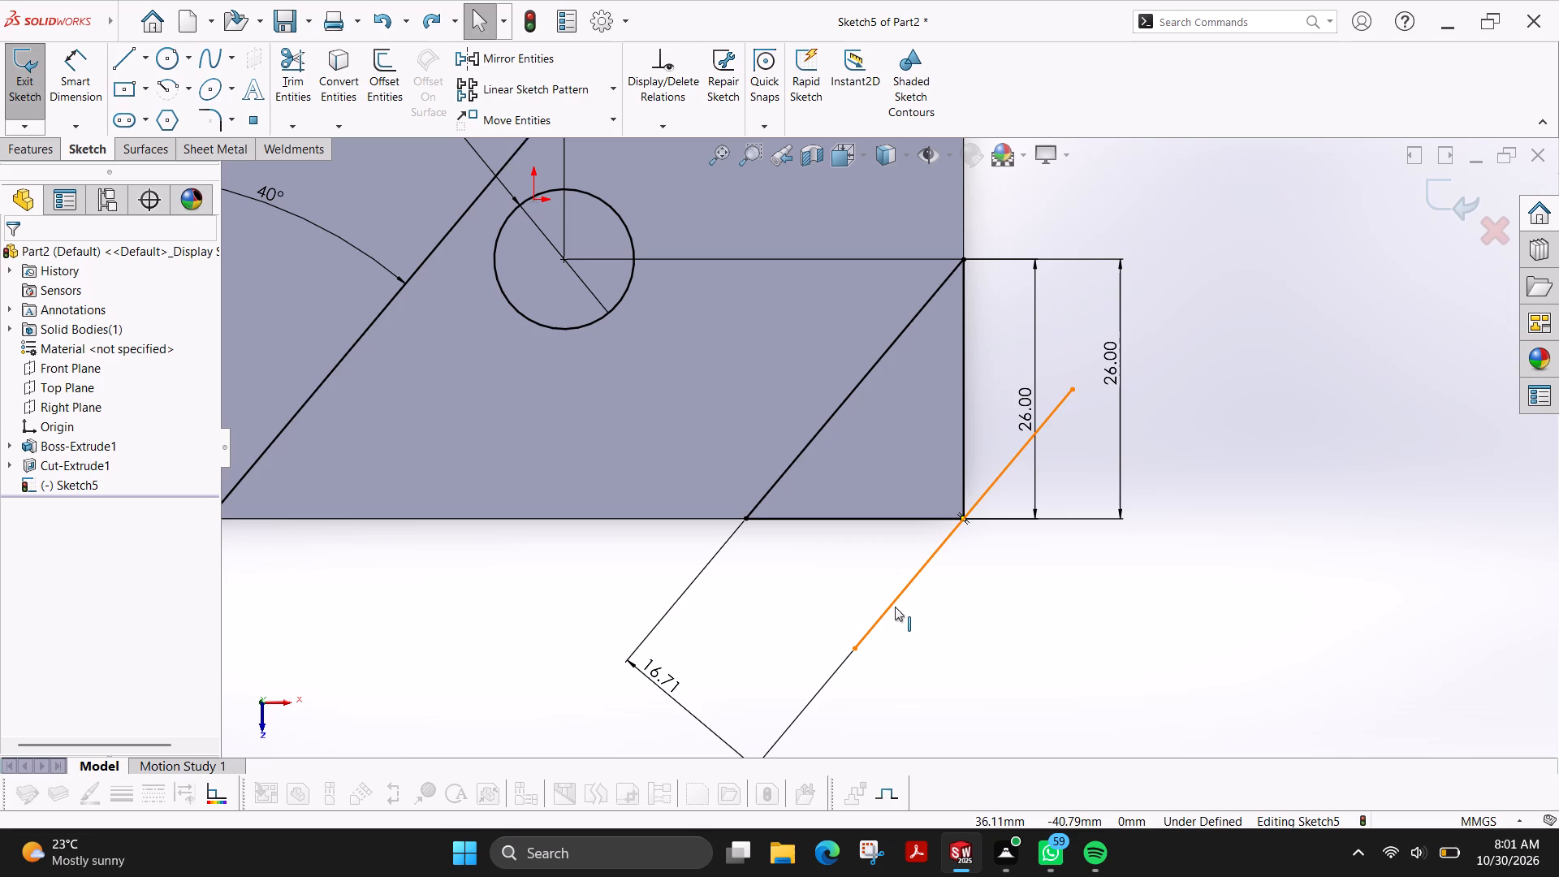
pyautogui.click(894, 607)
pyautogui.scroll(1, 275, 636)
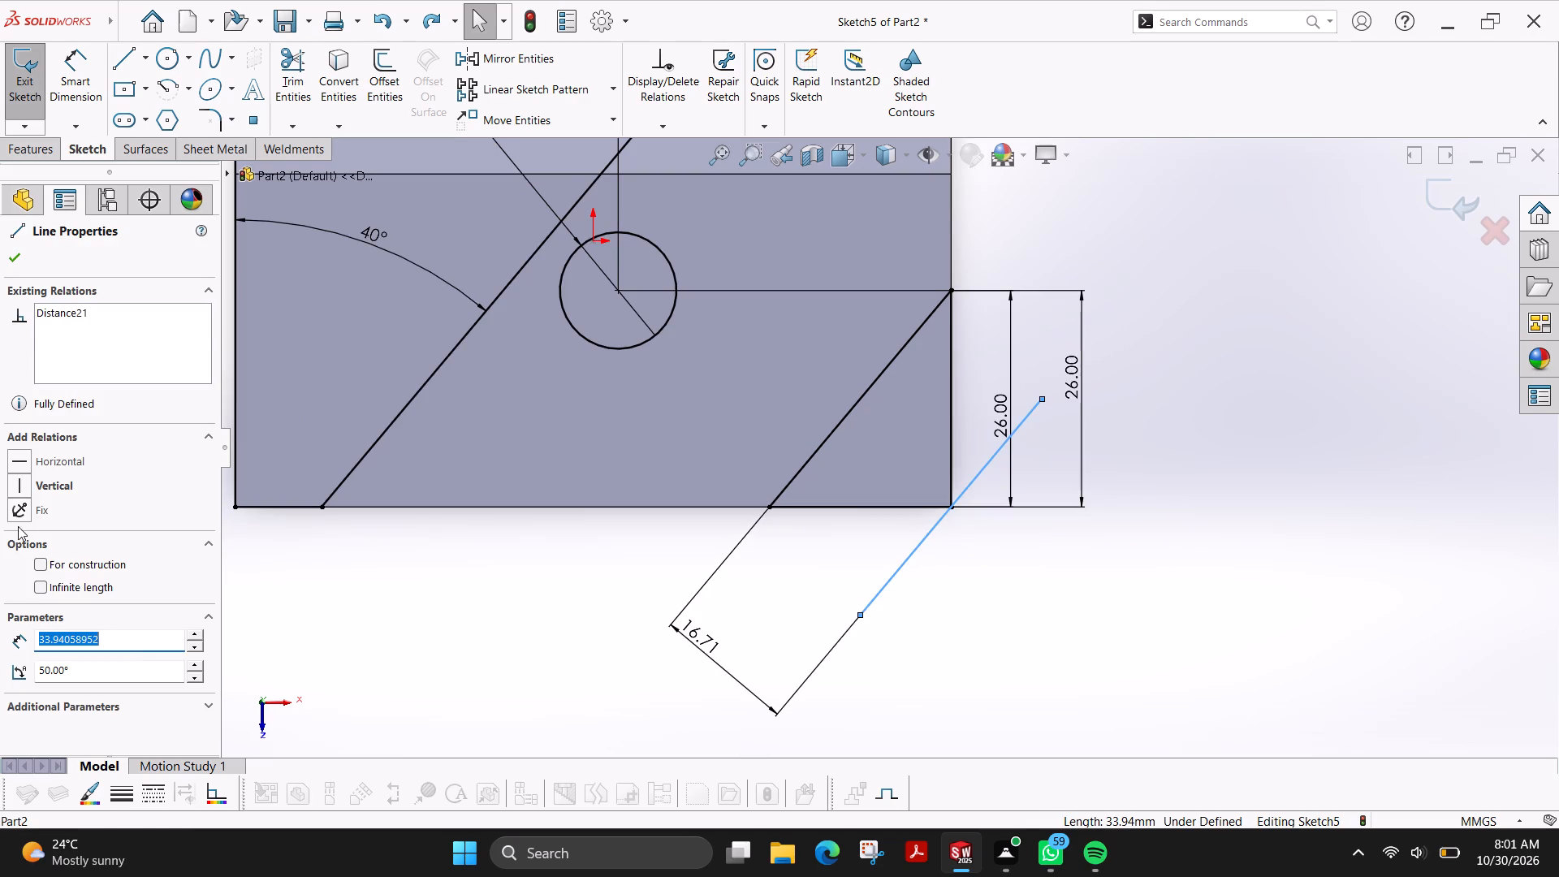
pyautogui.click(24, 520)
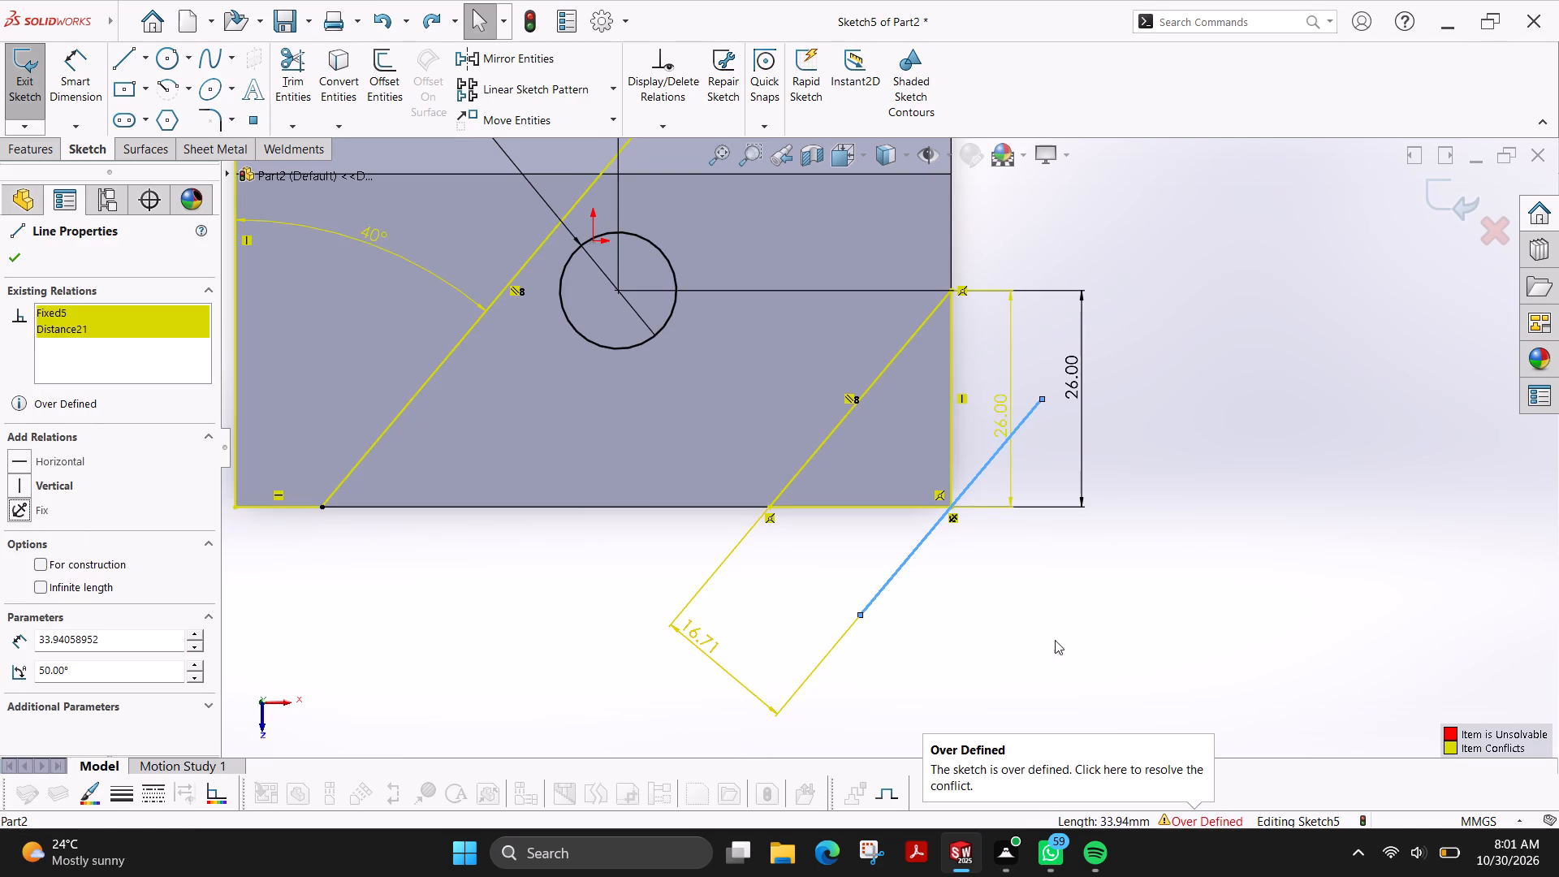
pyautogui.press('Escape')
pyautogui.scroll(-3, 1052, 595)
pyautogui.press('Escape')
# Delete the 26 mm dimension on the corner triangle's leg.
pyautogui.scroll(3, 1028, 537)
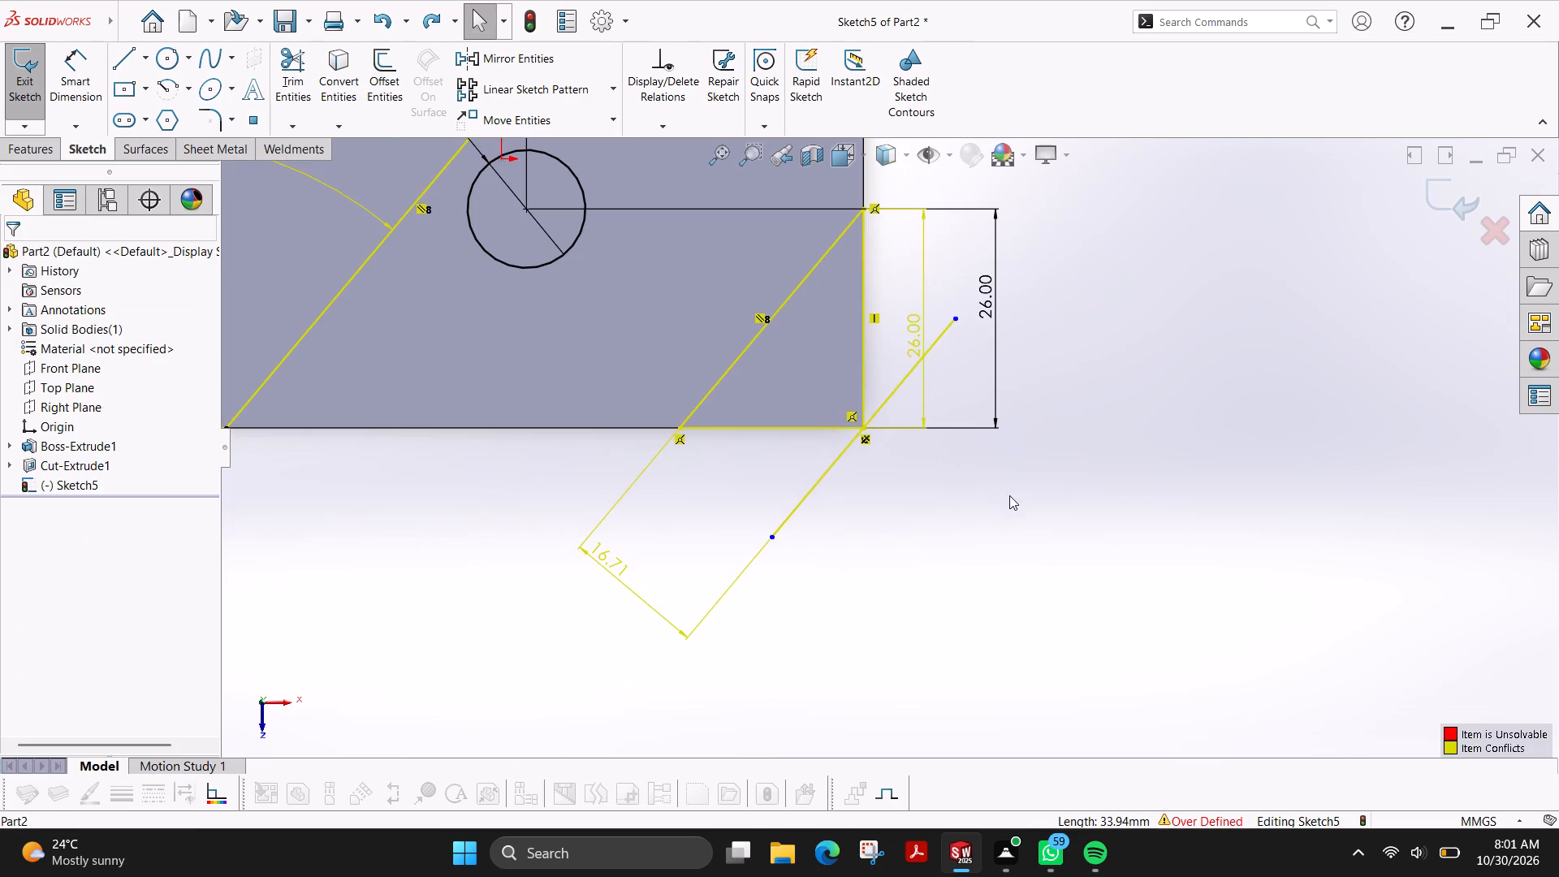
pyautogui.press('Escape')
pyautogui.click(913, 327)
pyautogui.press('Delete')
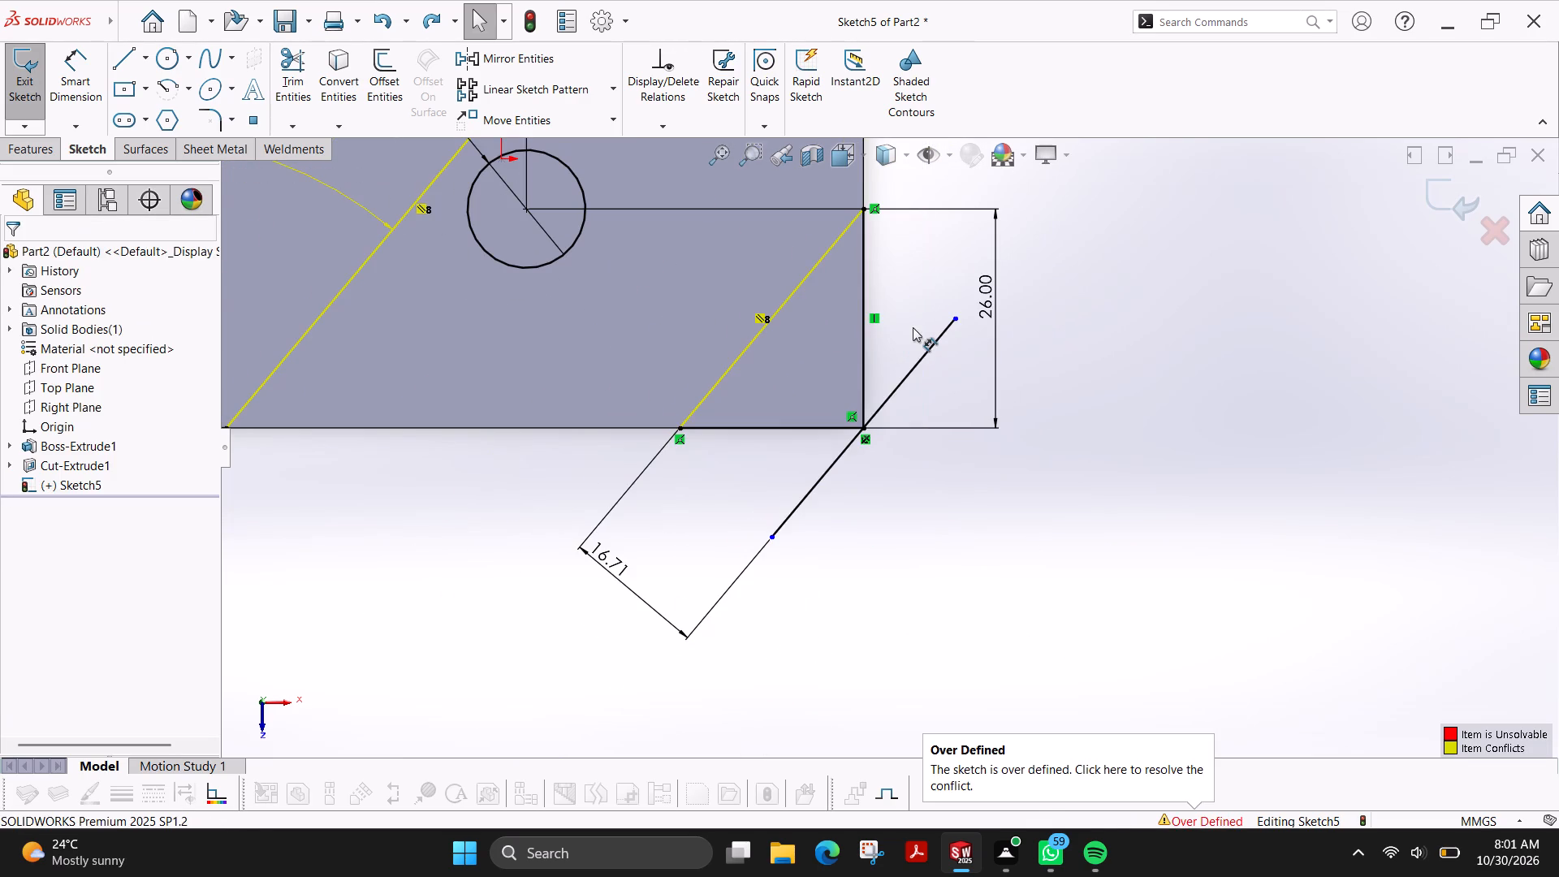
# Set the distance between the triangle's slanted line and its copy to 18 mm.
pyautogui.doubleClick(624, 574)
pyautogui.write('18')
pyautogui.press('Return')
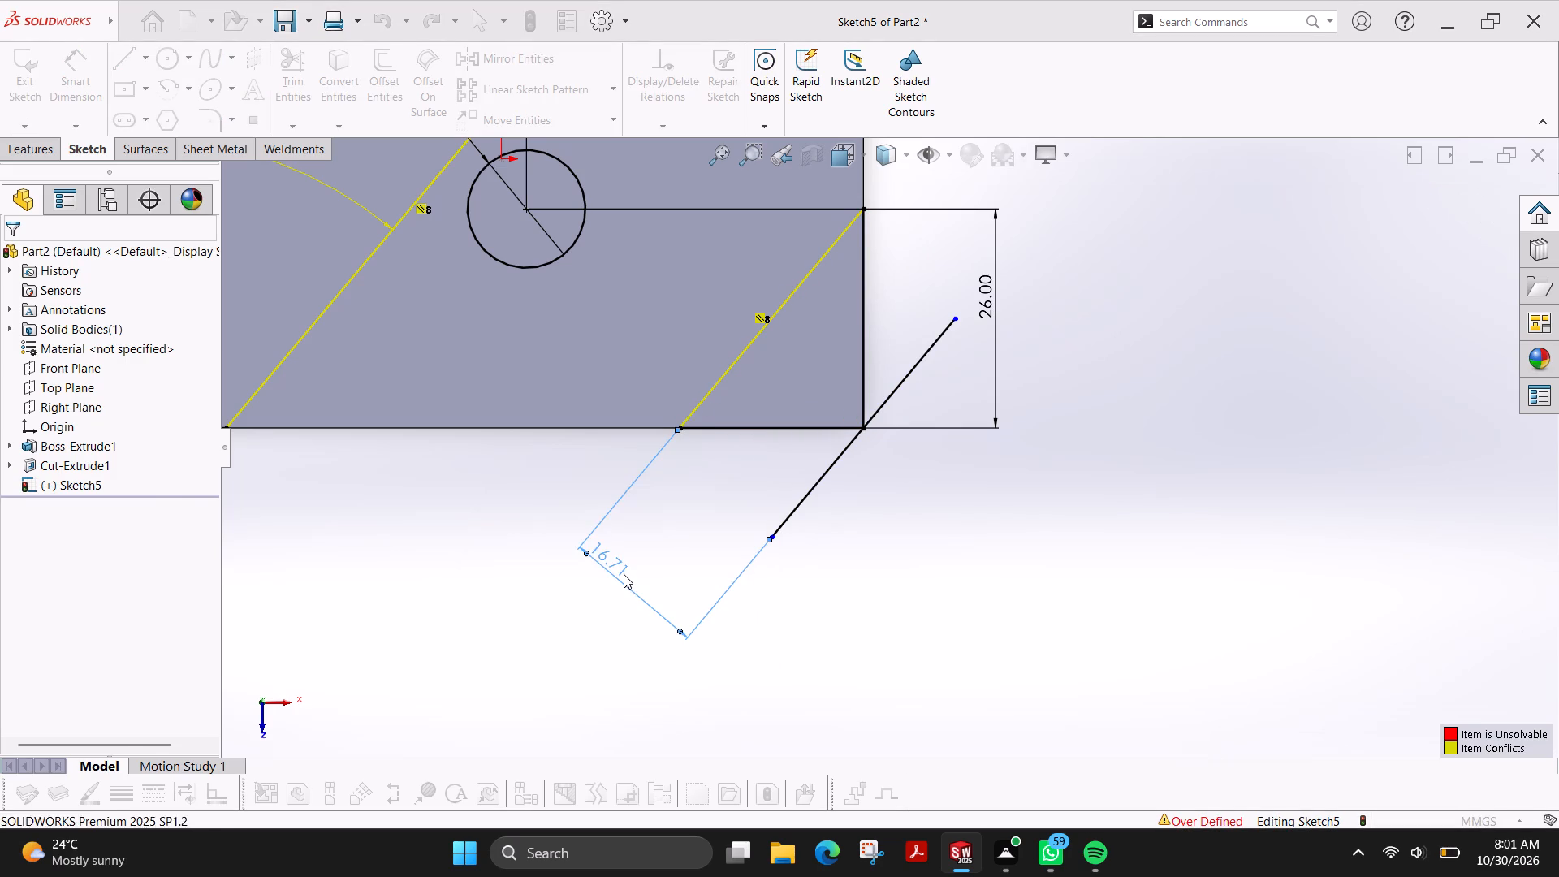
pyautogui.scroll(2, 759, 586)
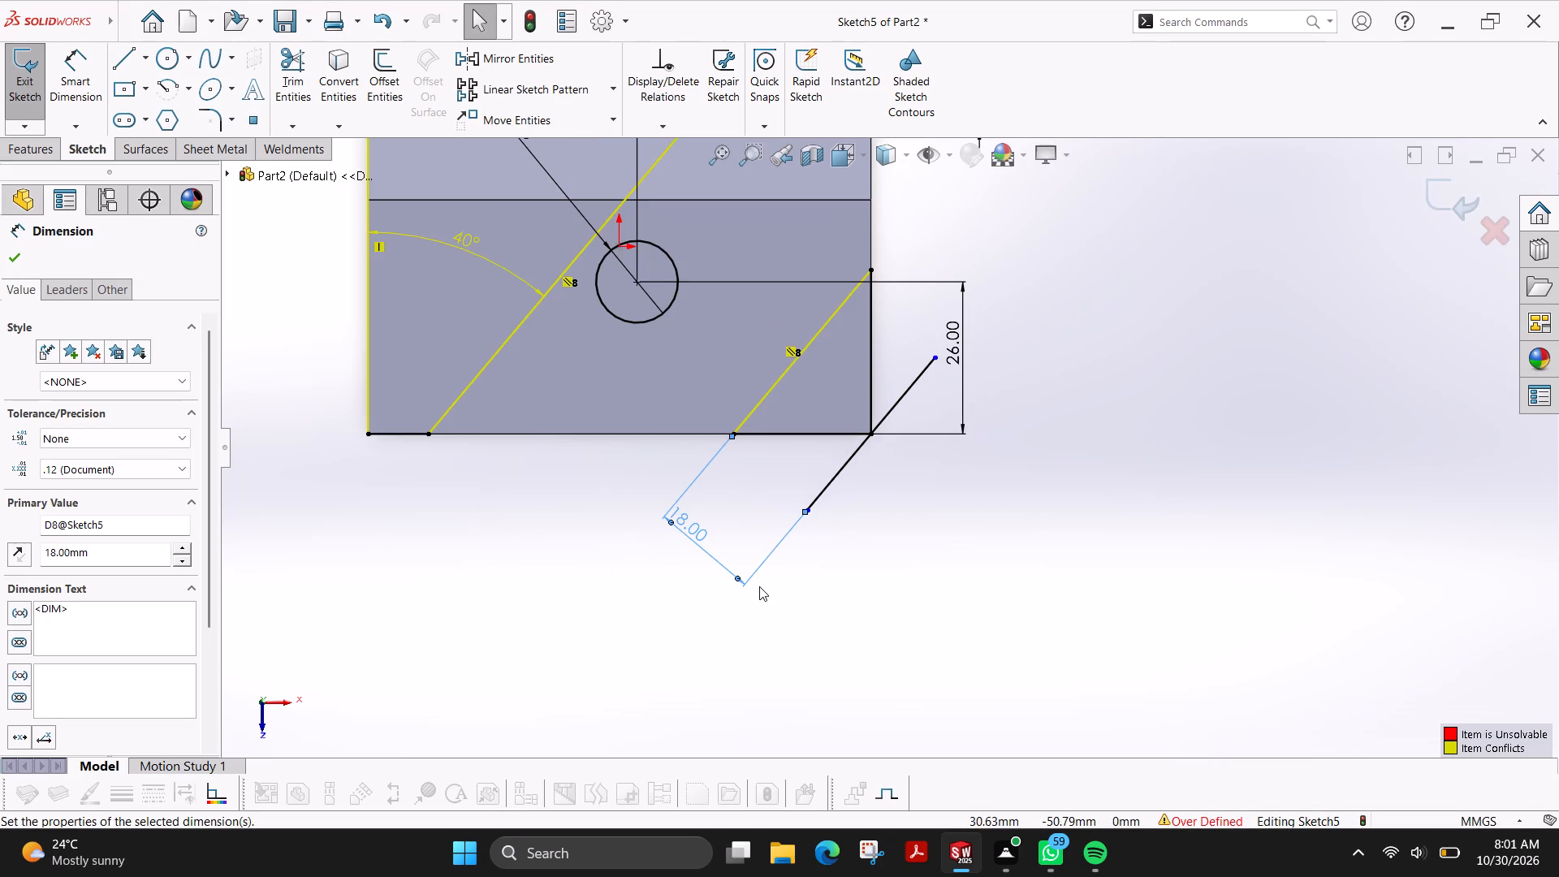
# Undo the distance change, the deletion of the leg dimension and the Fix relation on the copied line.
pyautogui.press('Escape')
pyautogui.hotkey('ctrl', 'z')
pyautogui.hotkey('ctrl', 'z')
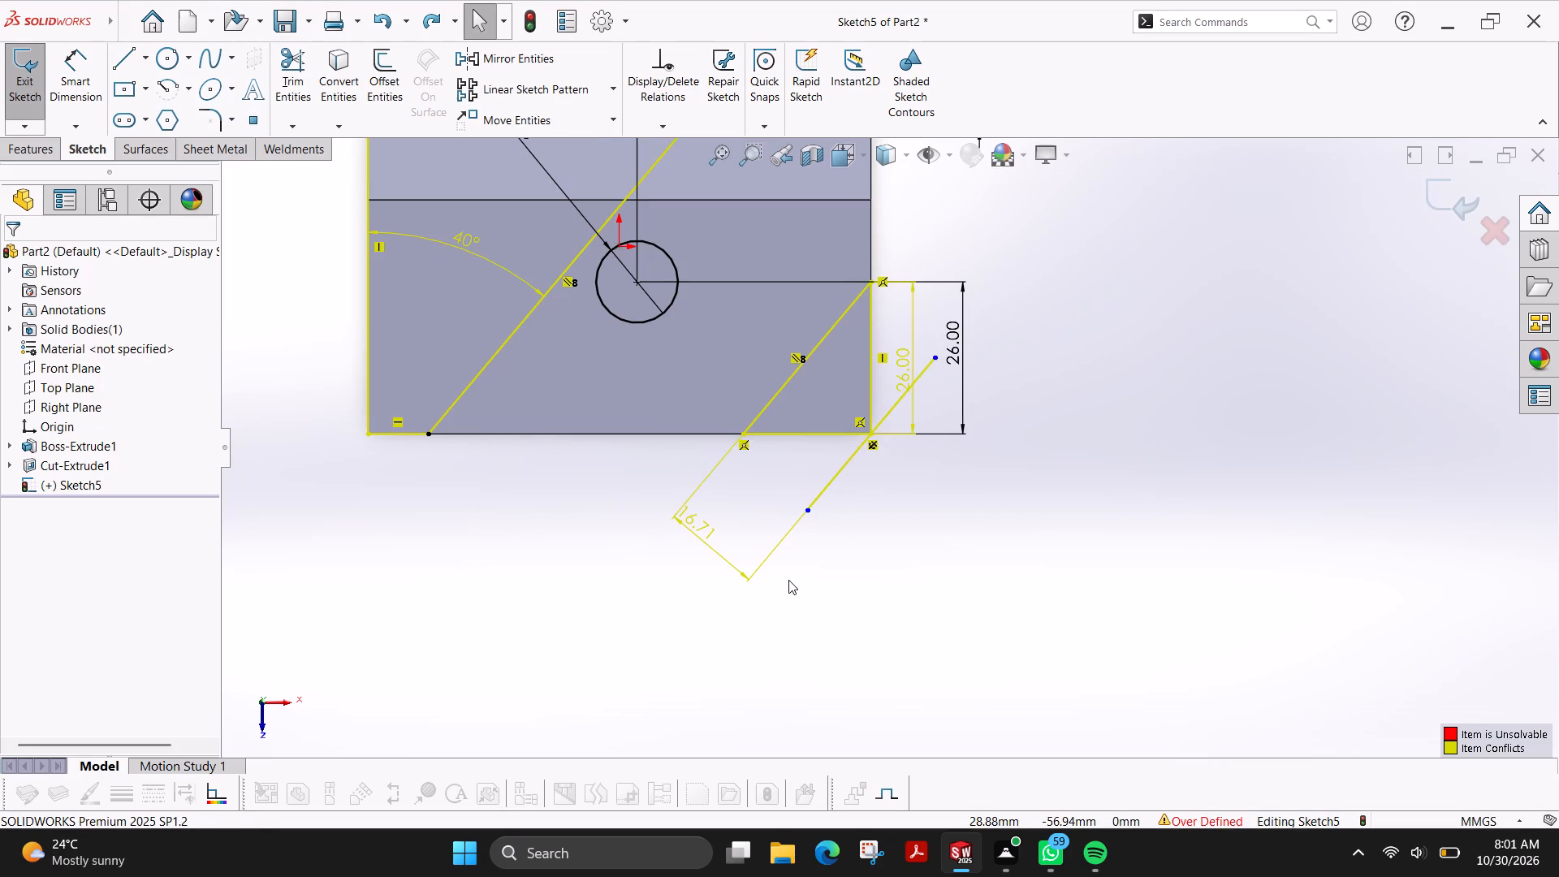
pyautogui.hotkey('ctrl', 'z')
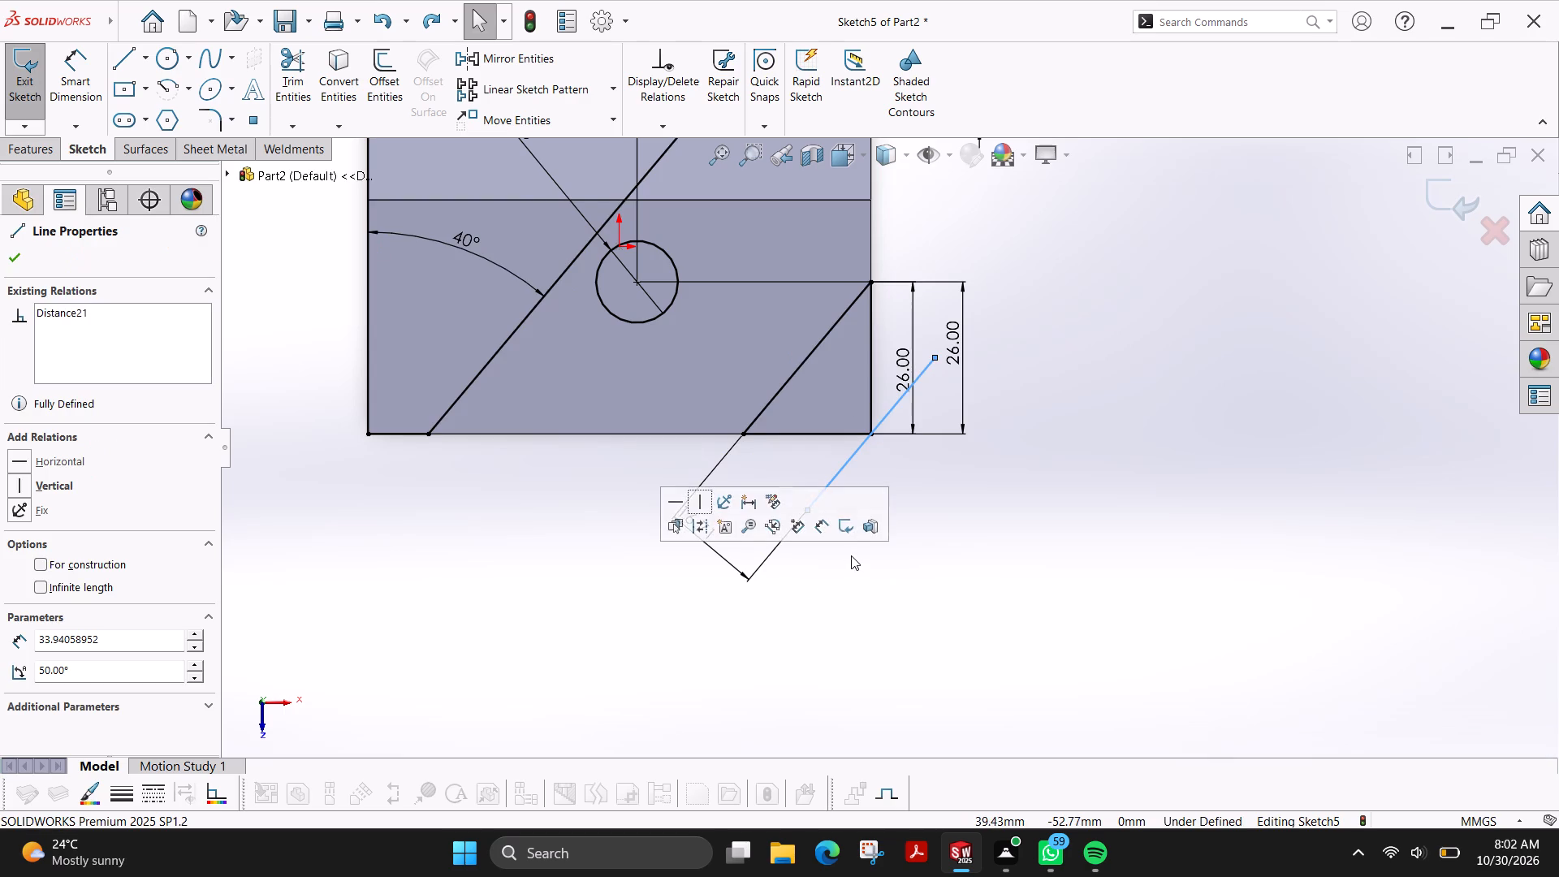
# Delete the 26 mm dimension on the corner triangle's leg, keeping the one to the circle's centre.
pyautogui.scroll(-1, 851, 555)
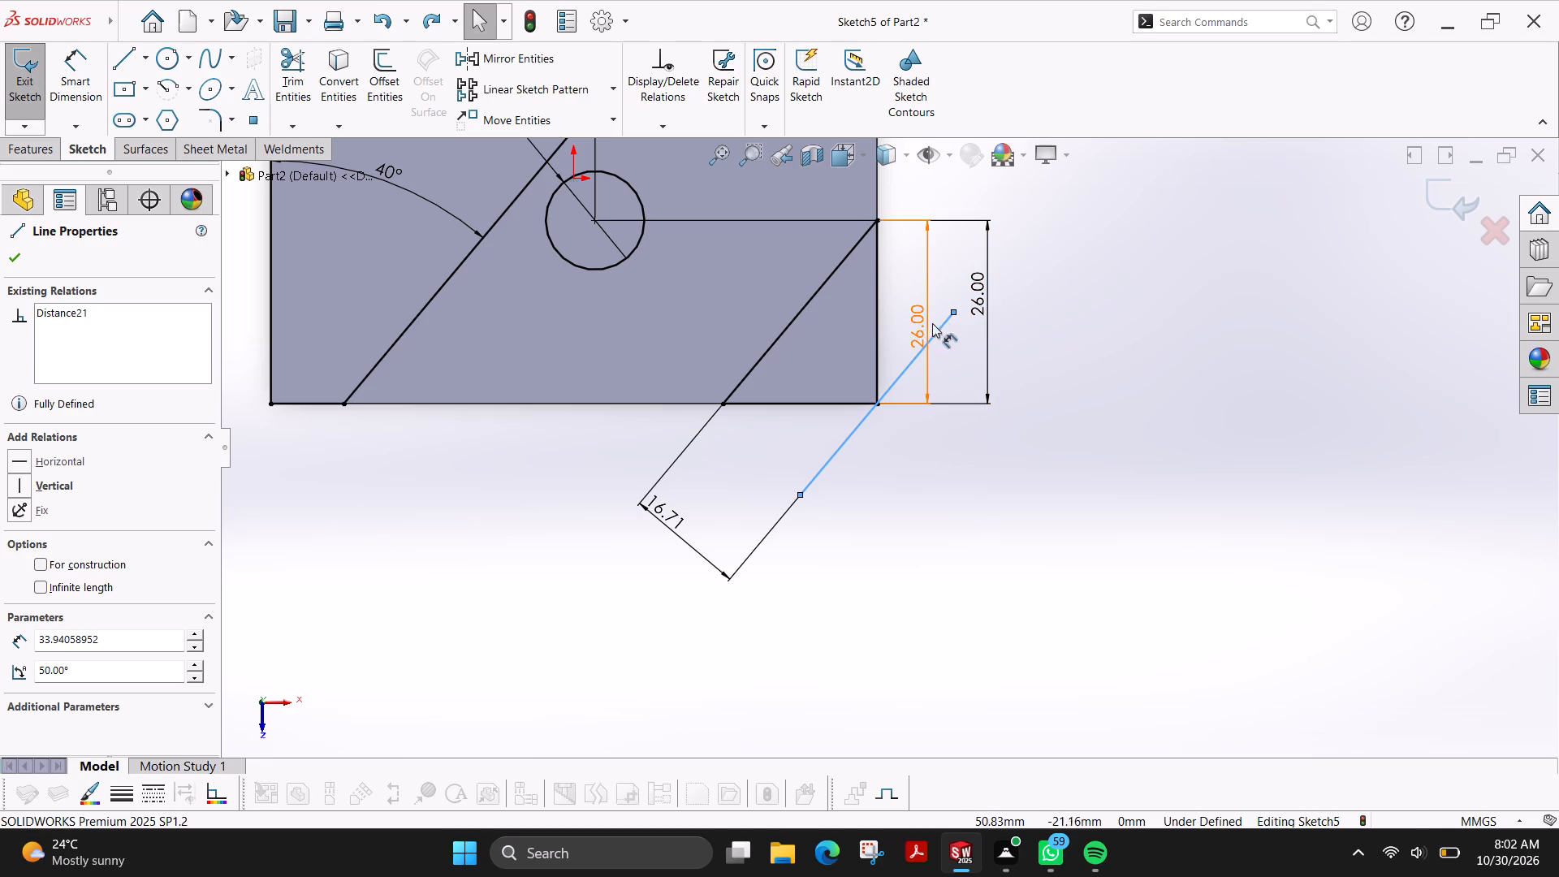
pyautogui.click(921, 294)
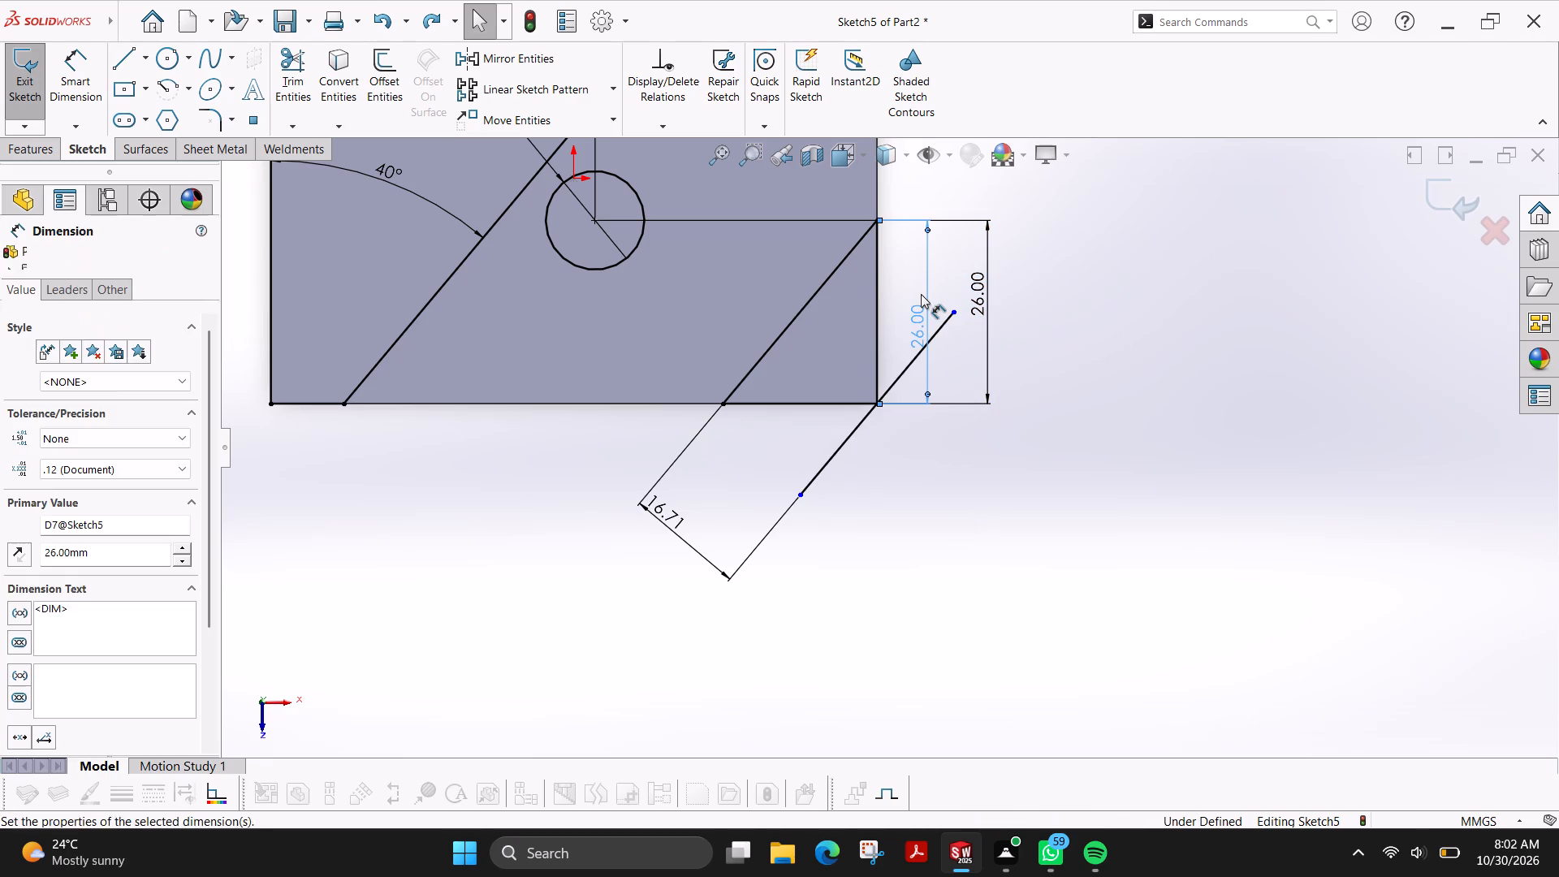
pyautogui.press('Delete')
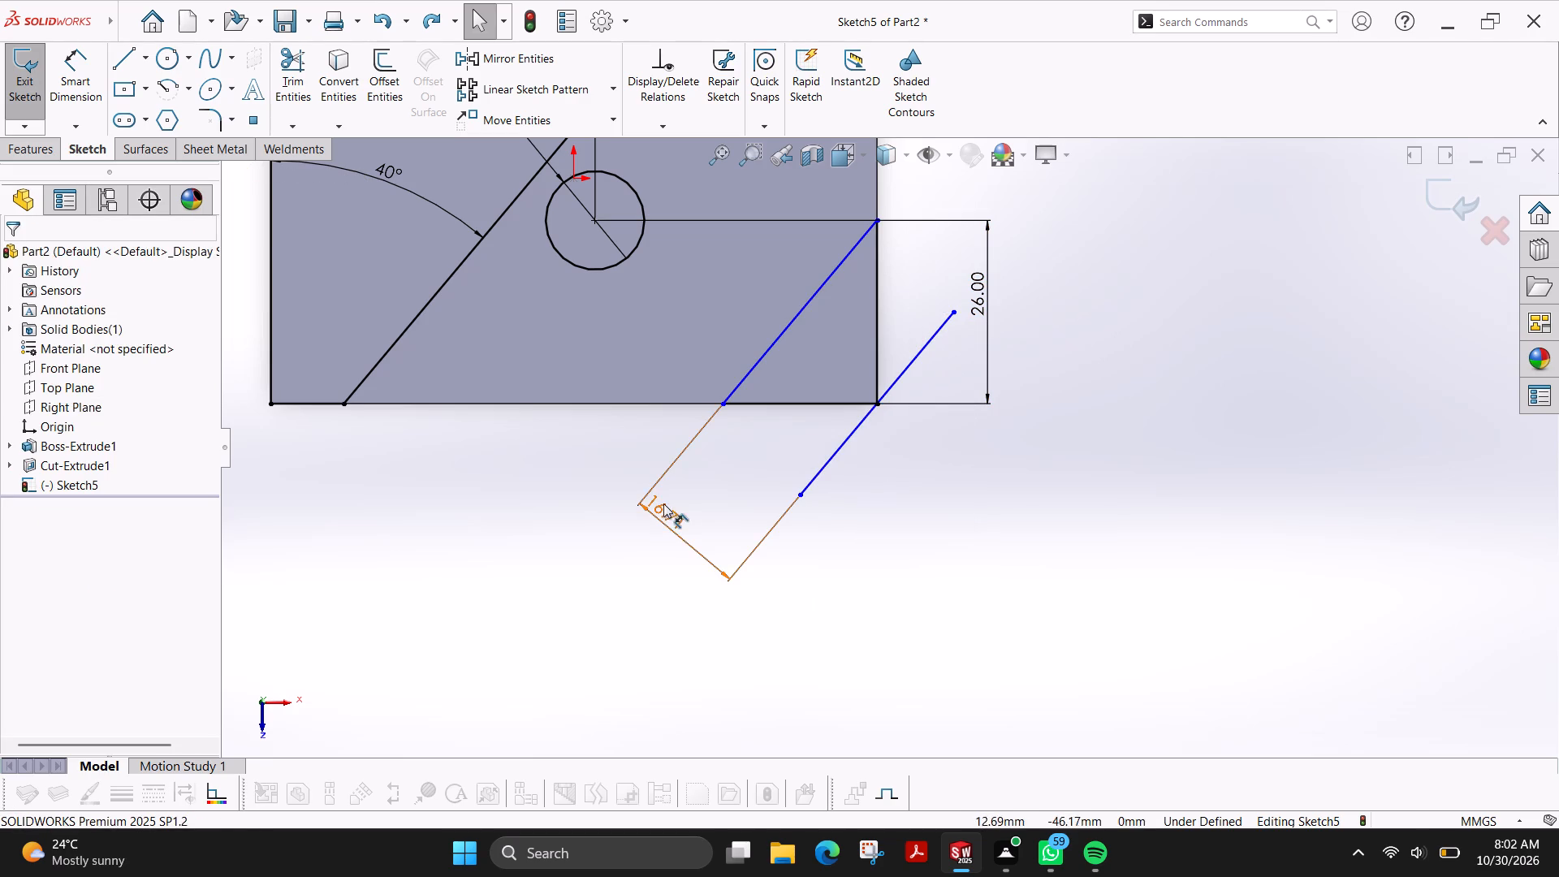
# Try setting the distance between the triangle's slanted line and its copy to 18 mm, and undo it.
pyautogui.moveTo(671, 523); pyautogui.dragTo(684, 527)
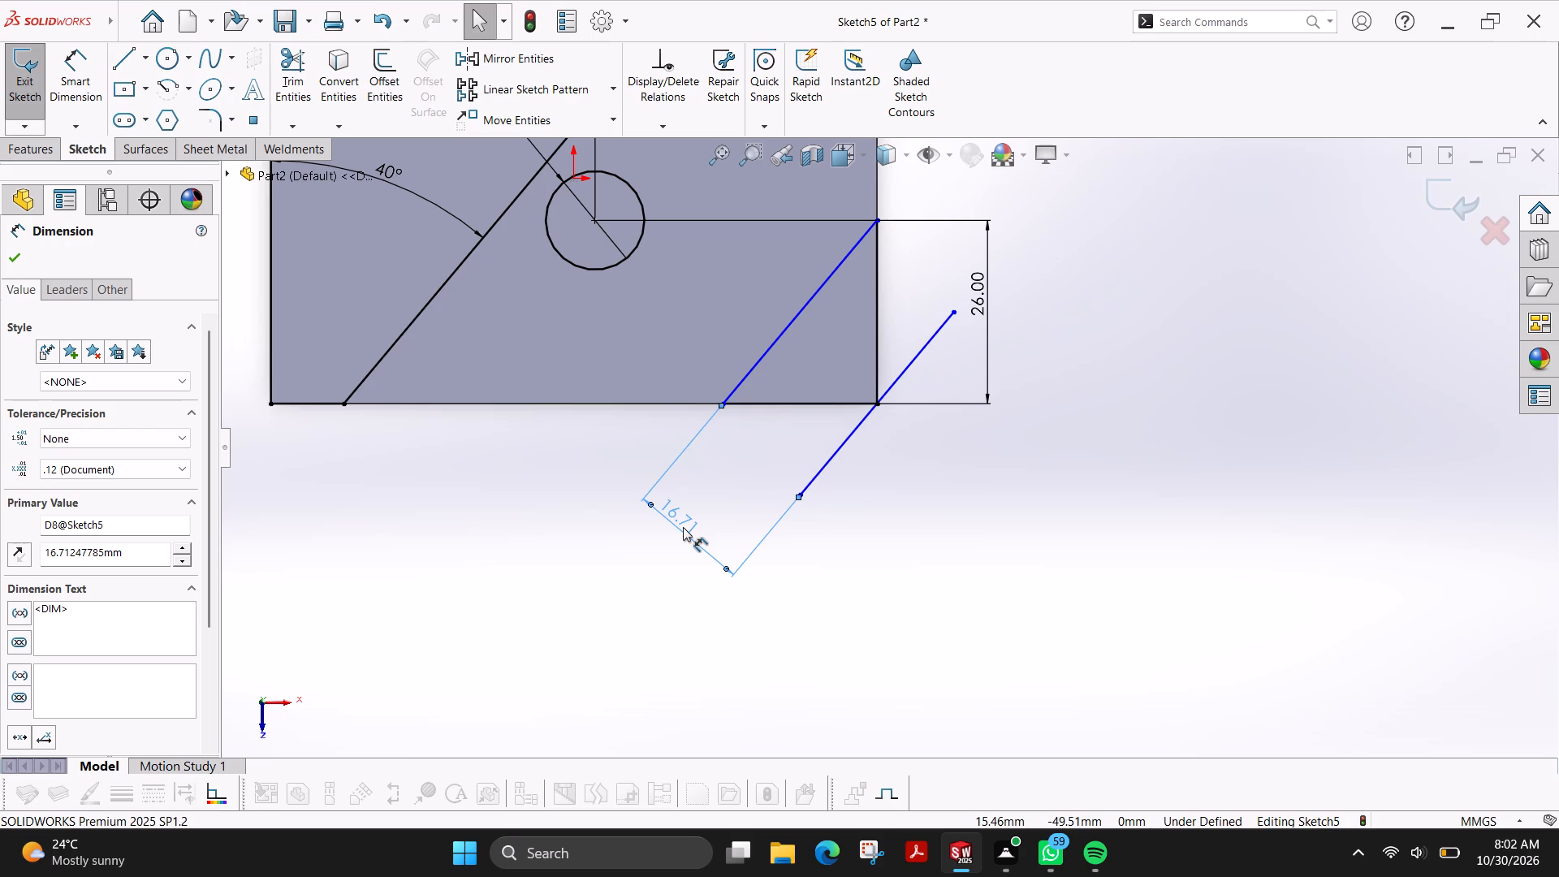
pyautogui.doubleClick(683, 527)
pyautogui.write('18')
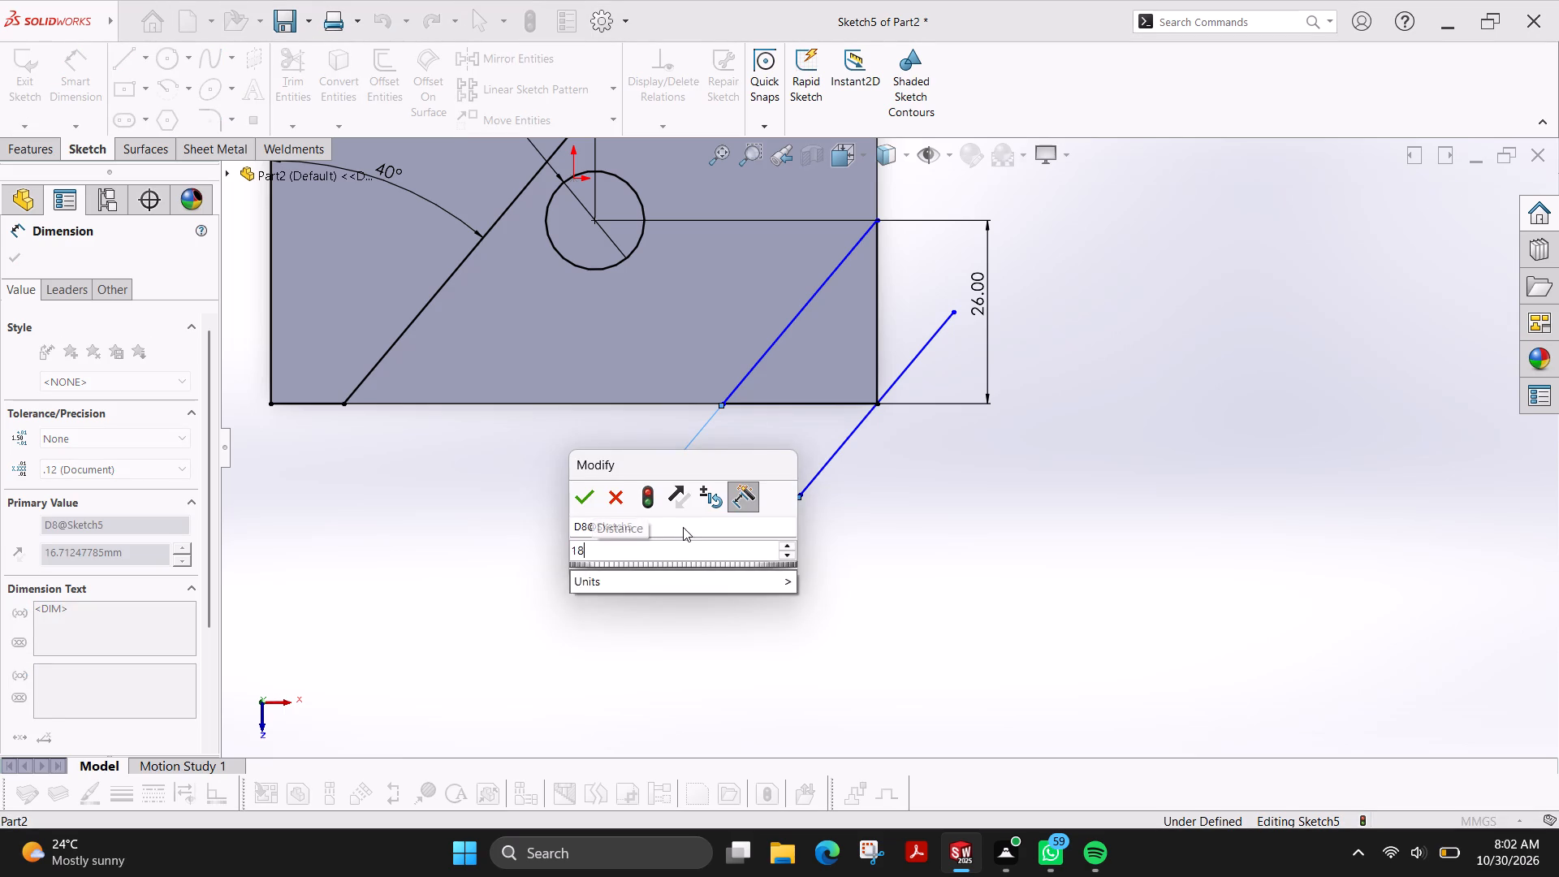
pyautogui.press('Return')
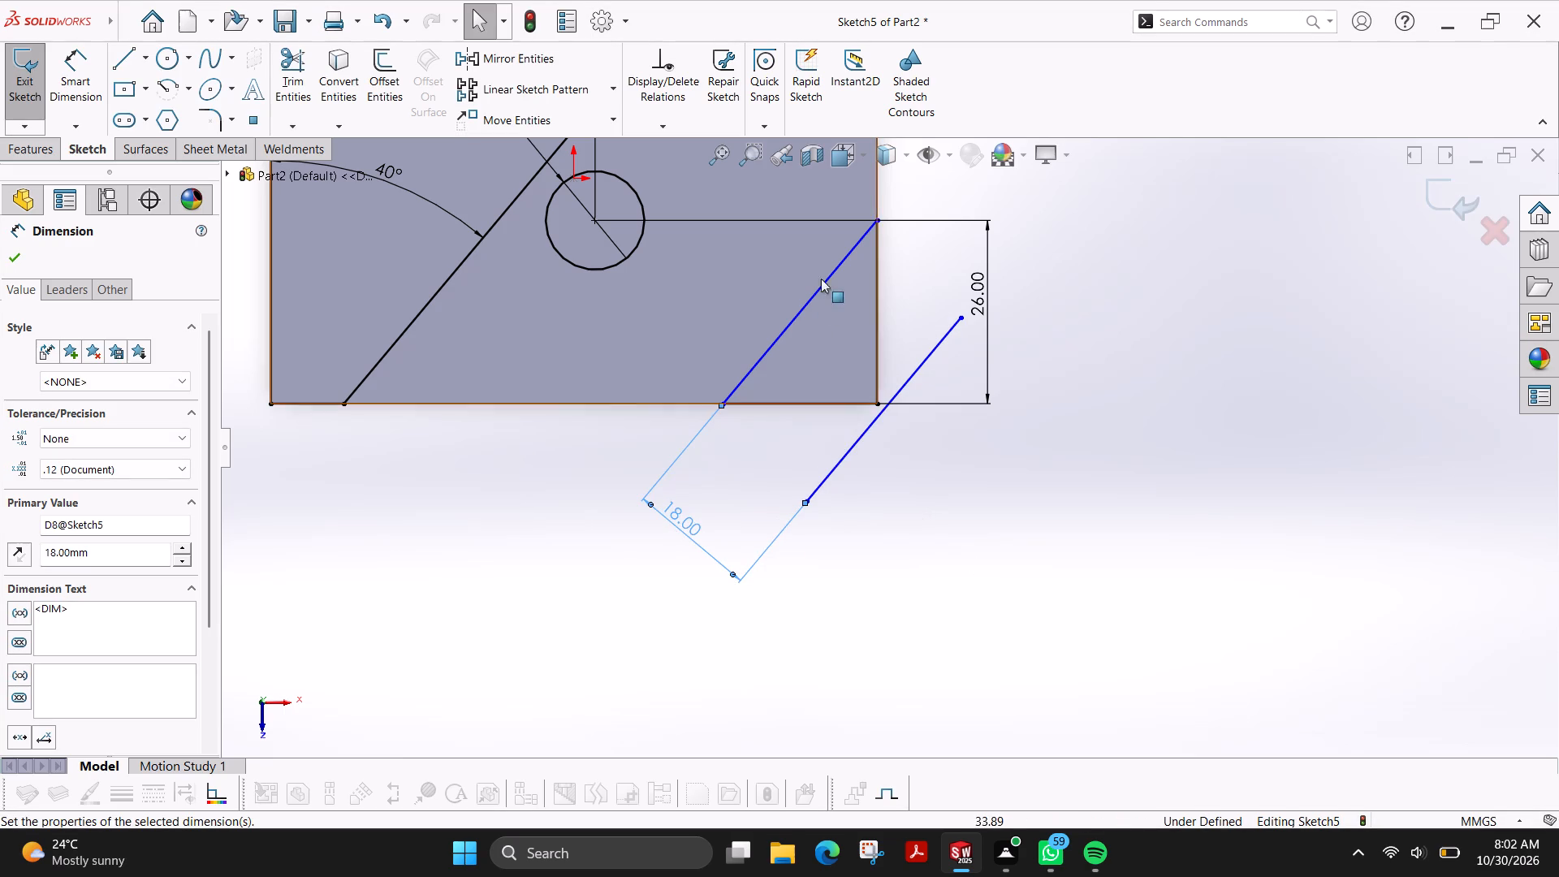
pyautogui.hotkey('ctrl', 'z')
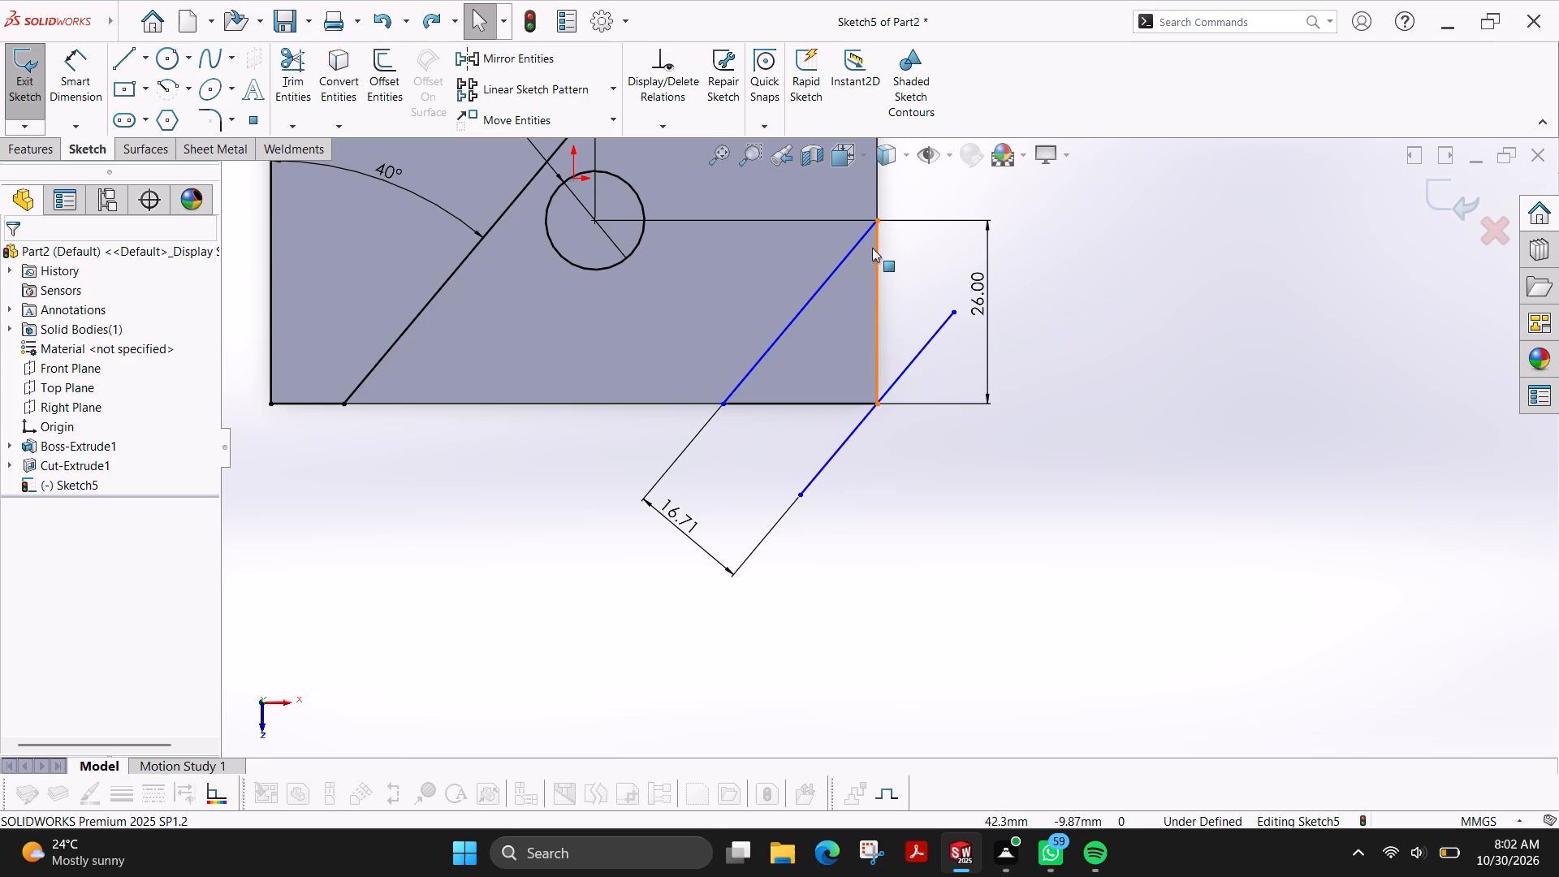
# Delete the corner triangle's two legs along the block's edges, keeping its slanted line.
pyautogui.click(876, 251)
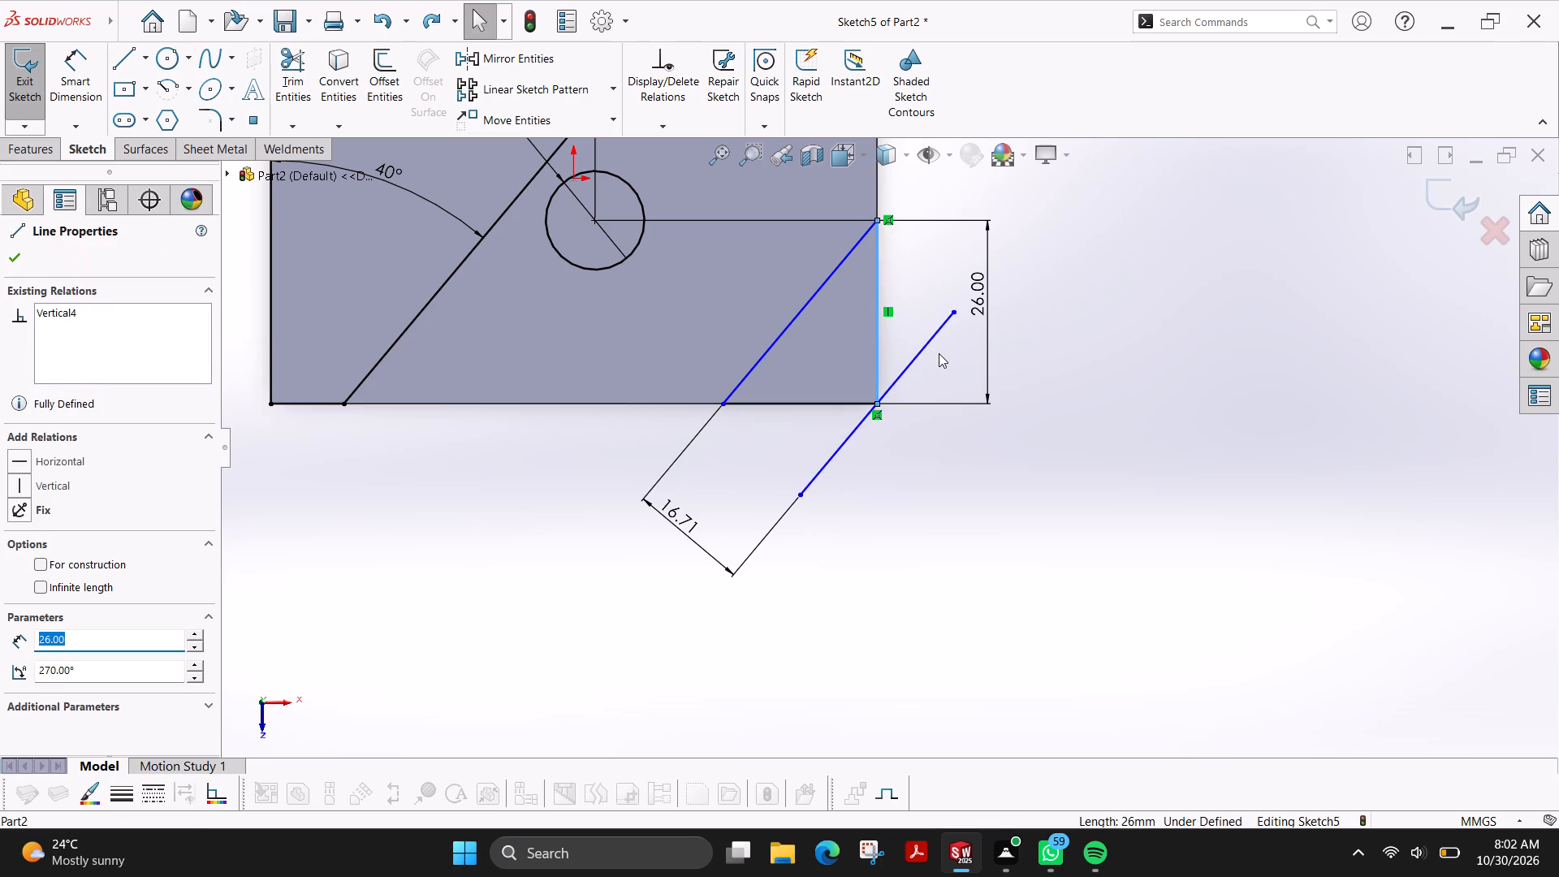
pyautogui.press('Delete')
pyautogui.click(804, 402)
pyautogui.press('Delete')
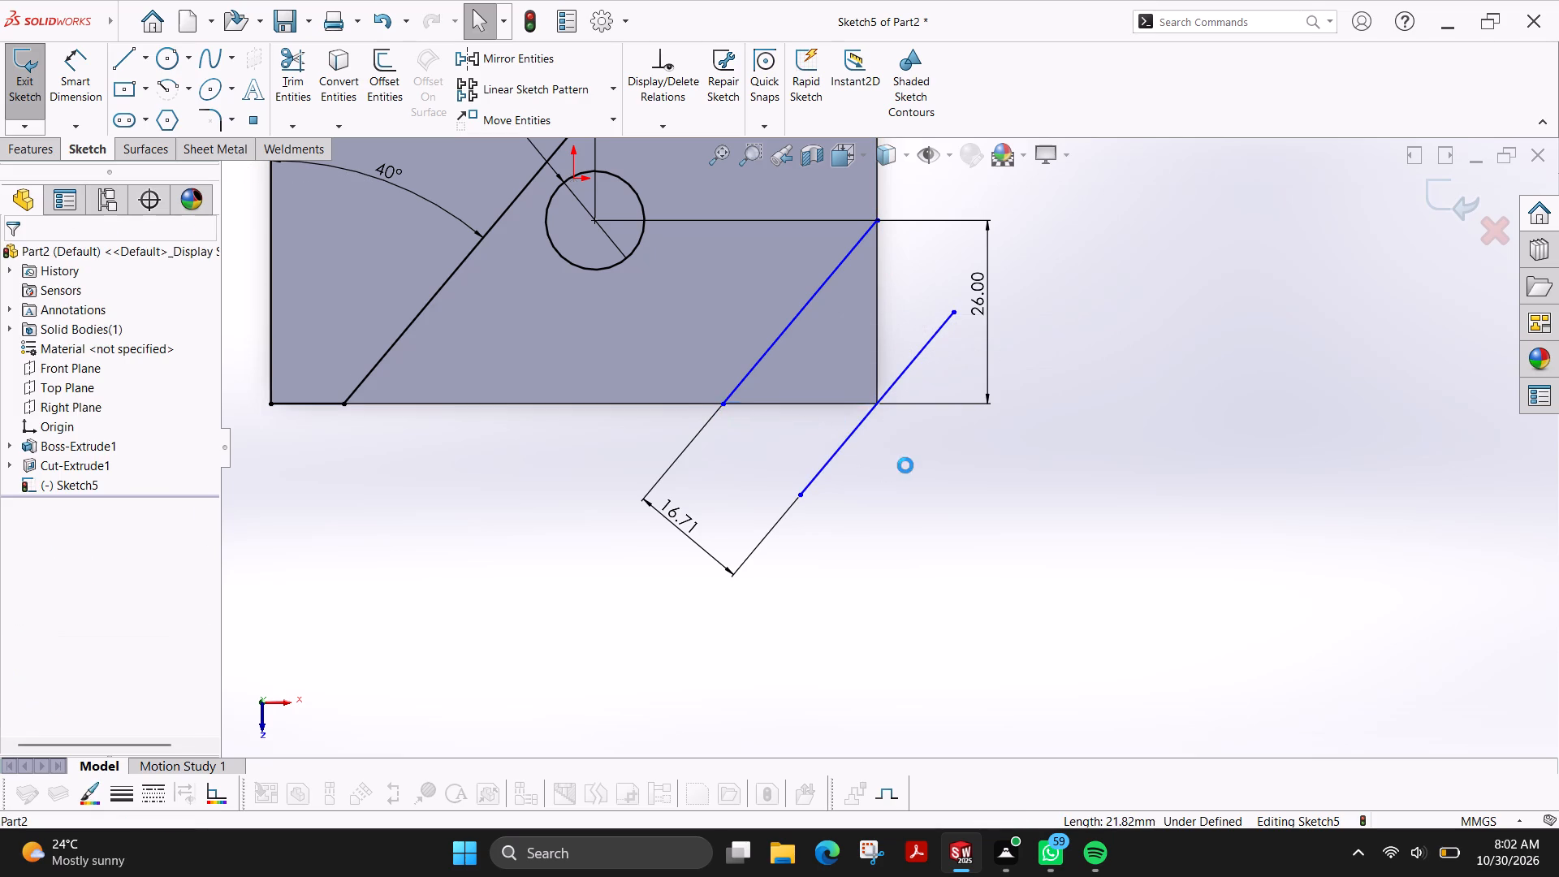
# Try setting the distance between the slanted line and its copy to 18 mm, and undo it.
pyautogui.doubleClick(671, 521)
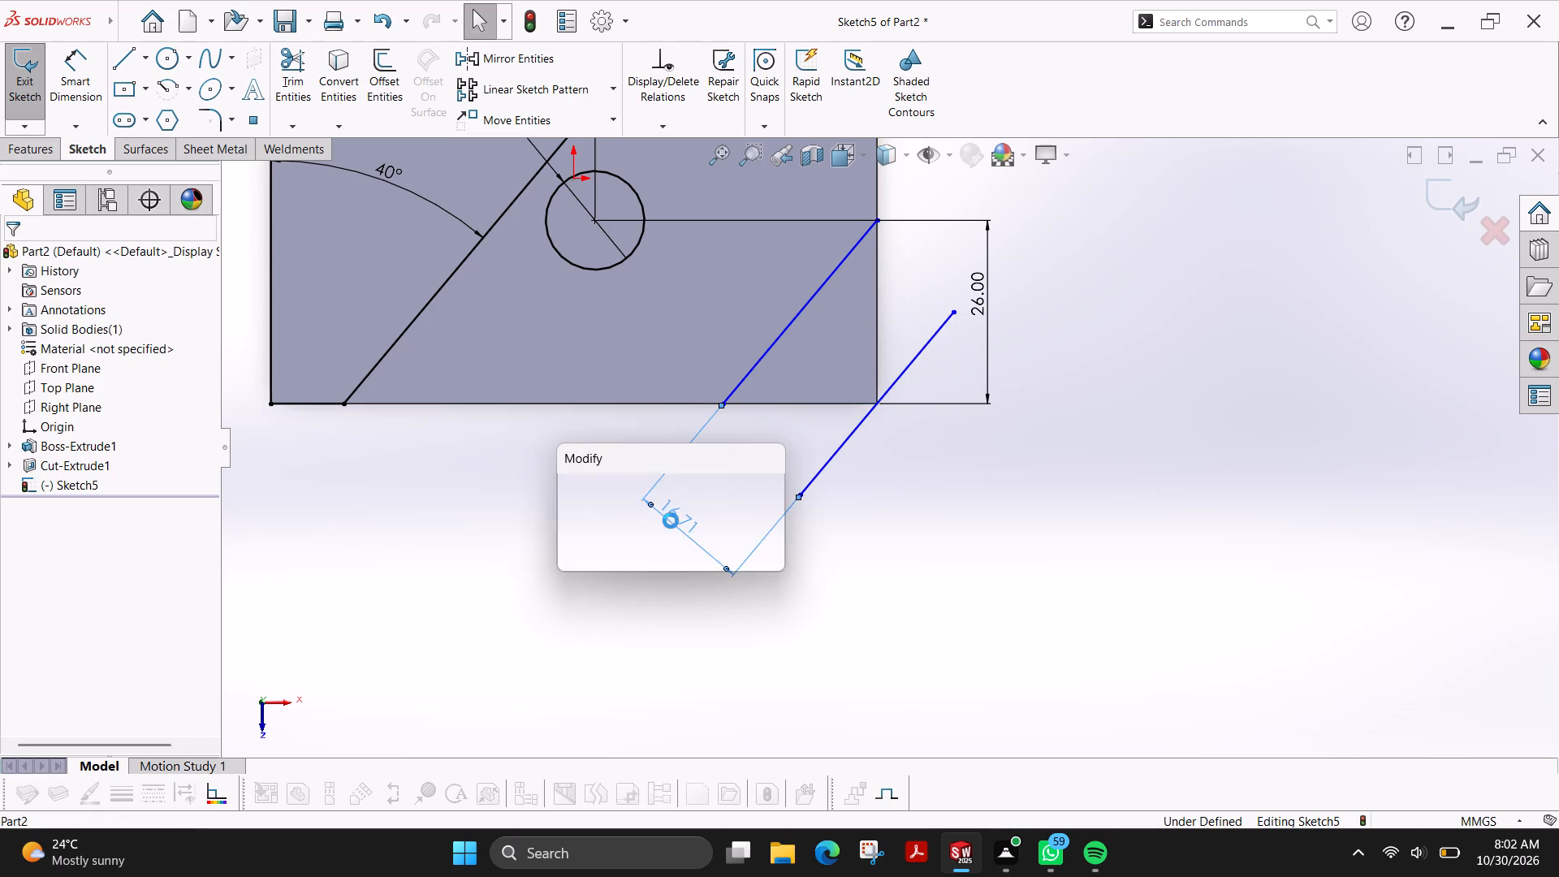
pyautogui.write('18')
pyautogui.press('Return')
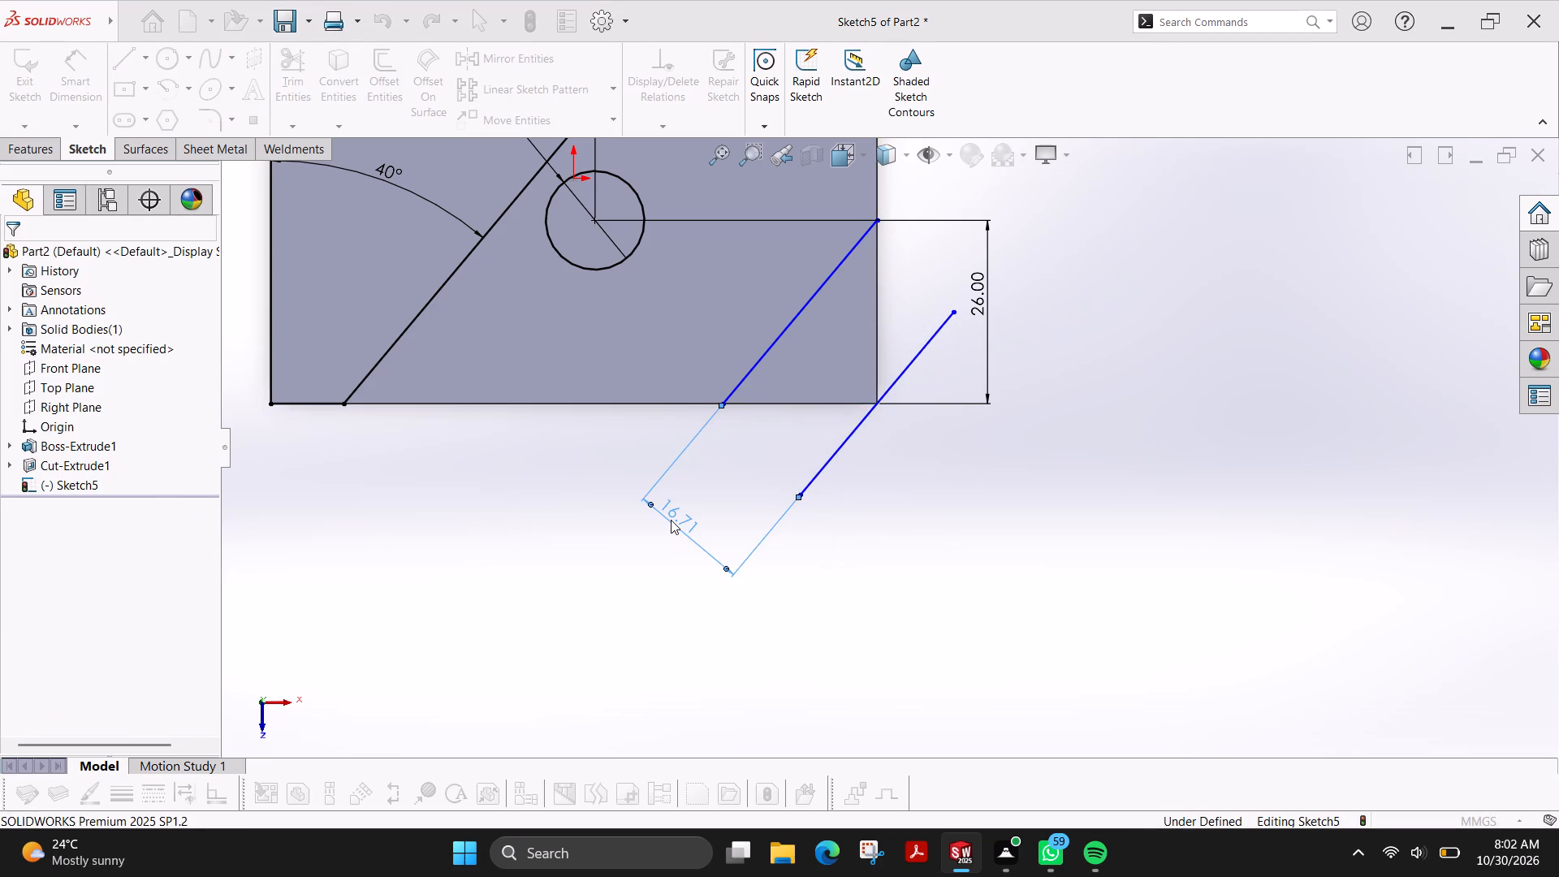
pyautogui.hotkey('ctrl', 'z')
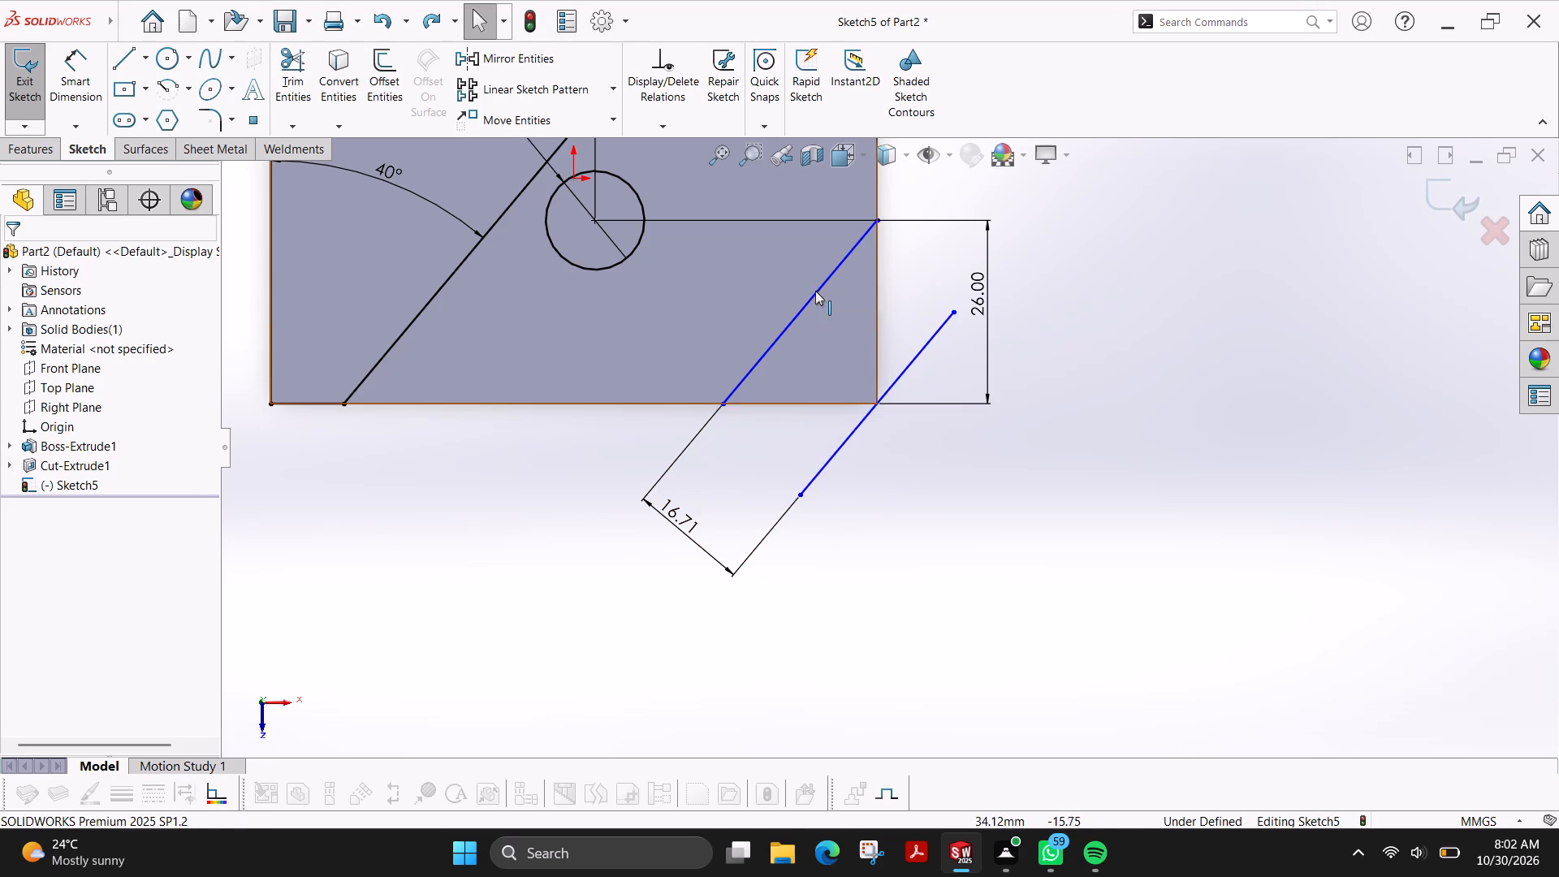
# Delete the distance dimension between the slanted line and its copy.
pyautogui.moveTo(818, 292); pyautogui.dragTo(798, 292)
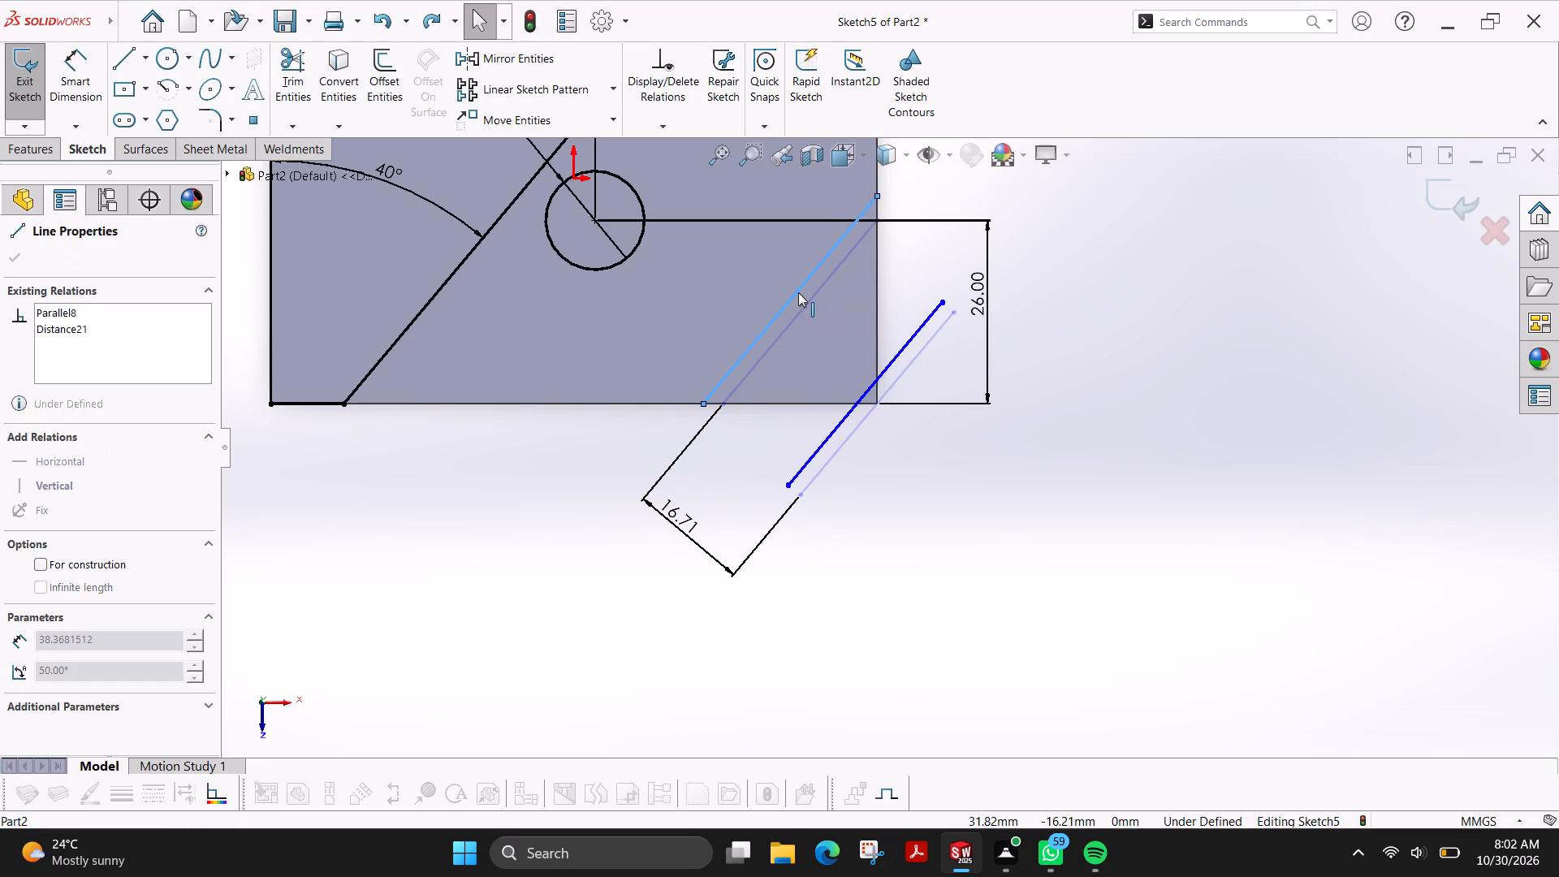
pyautogui.moveTo(798, 292); pyautogui.dragTo(801, 309)
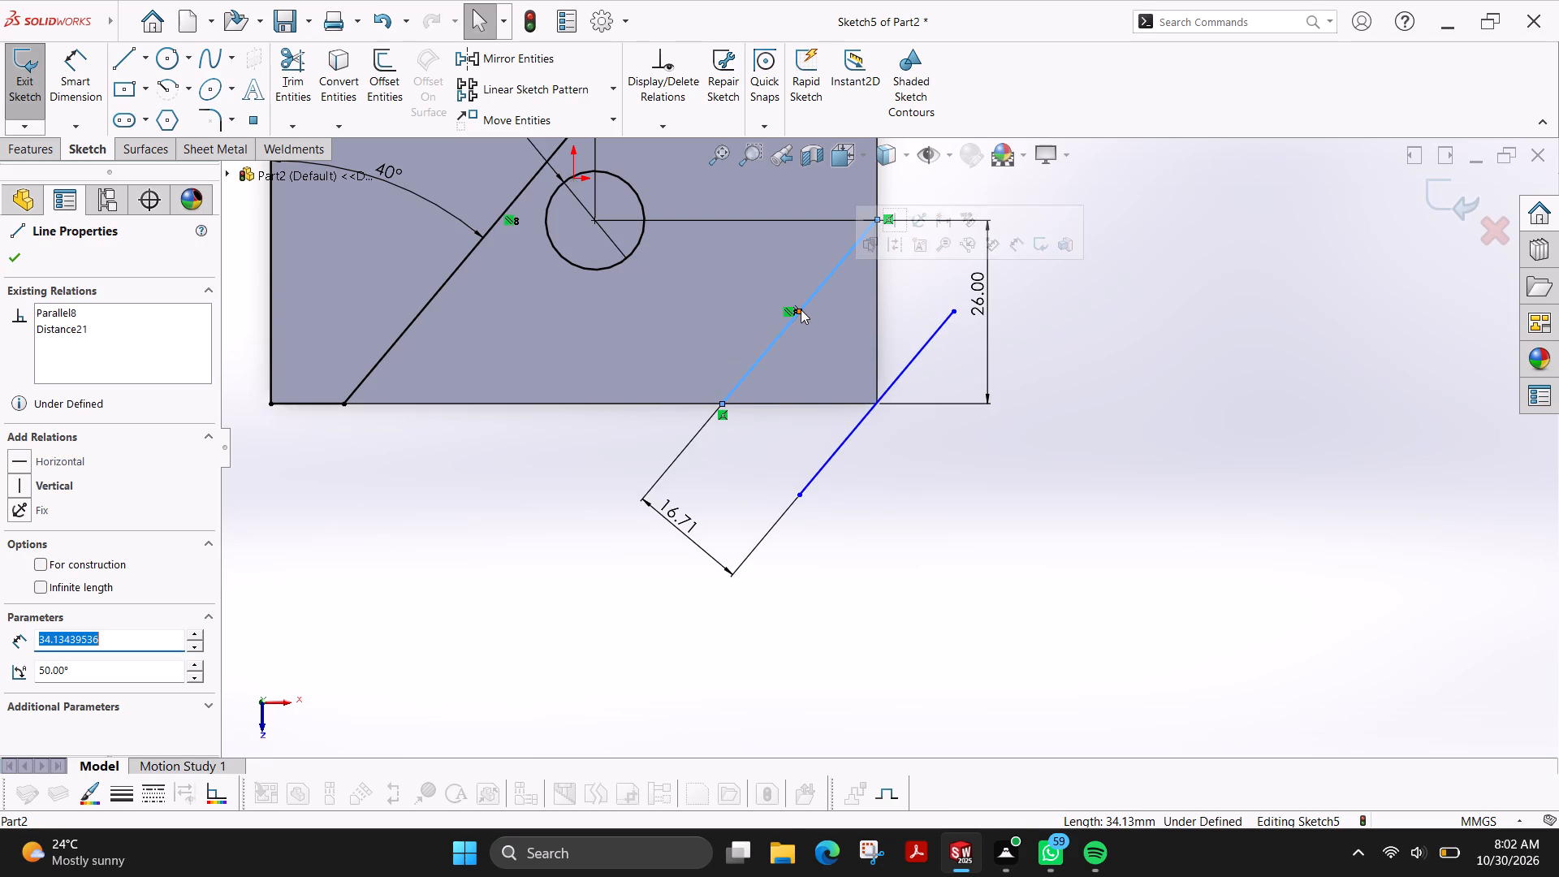
pyautogui.click(683, 521)
pyautogui.press('Delete')
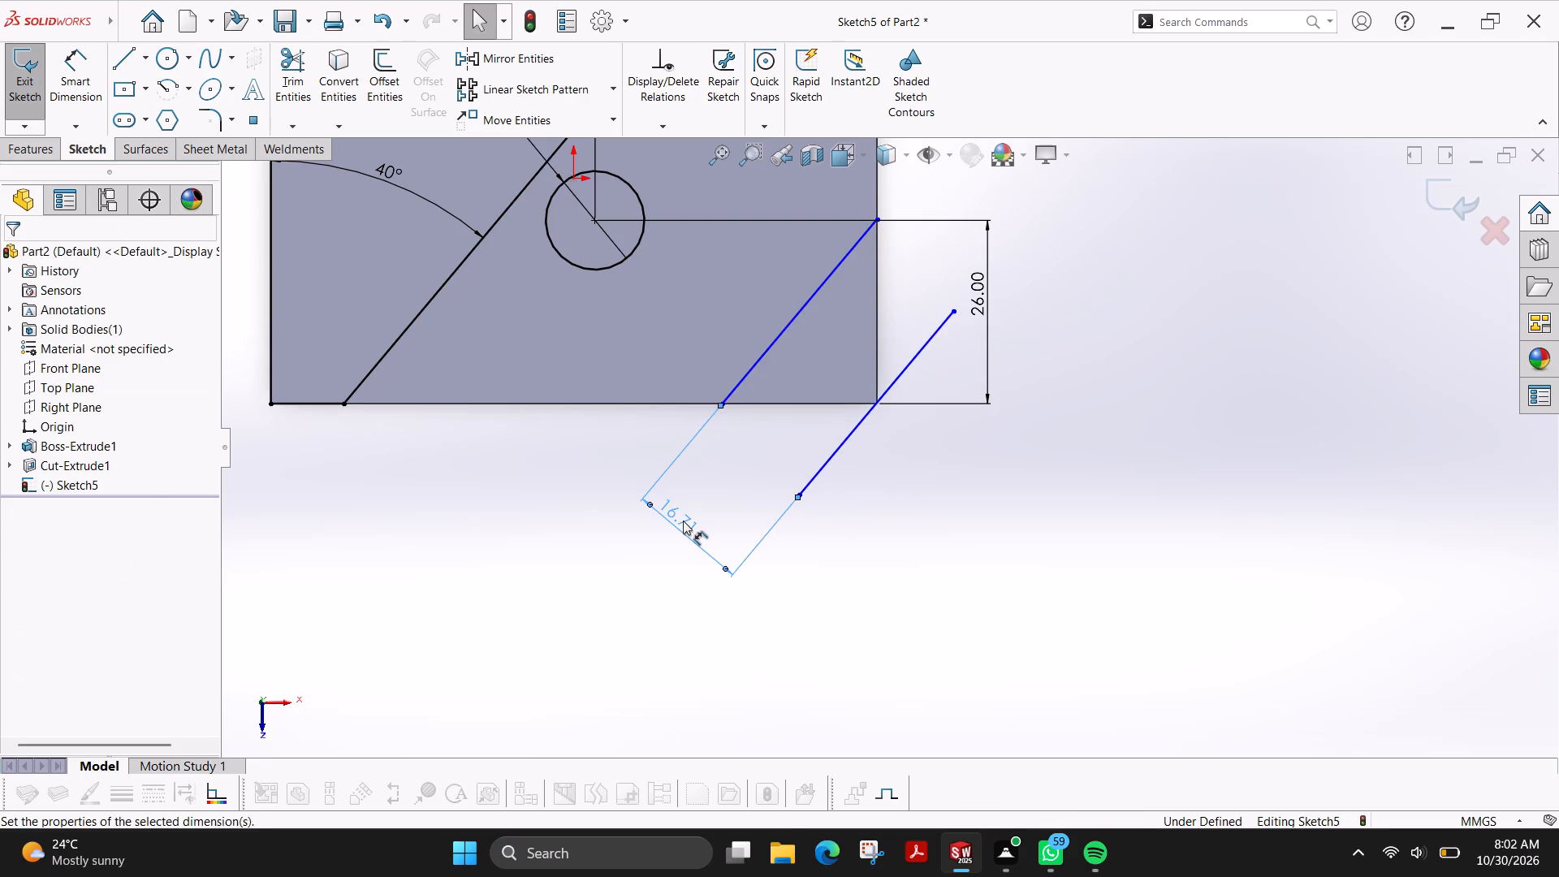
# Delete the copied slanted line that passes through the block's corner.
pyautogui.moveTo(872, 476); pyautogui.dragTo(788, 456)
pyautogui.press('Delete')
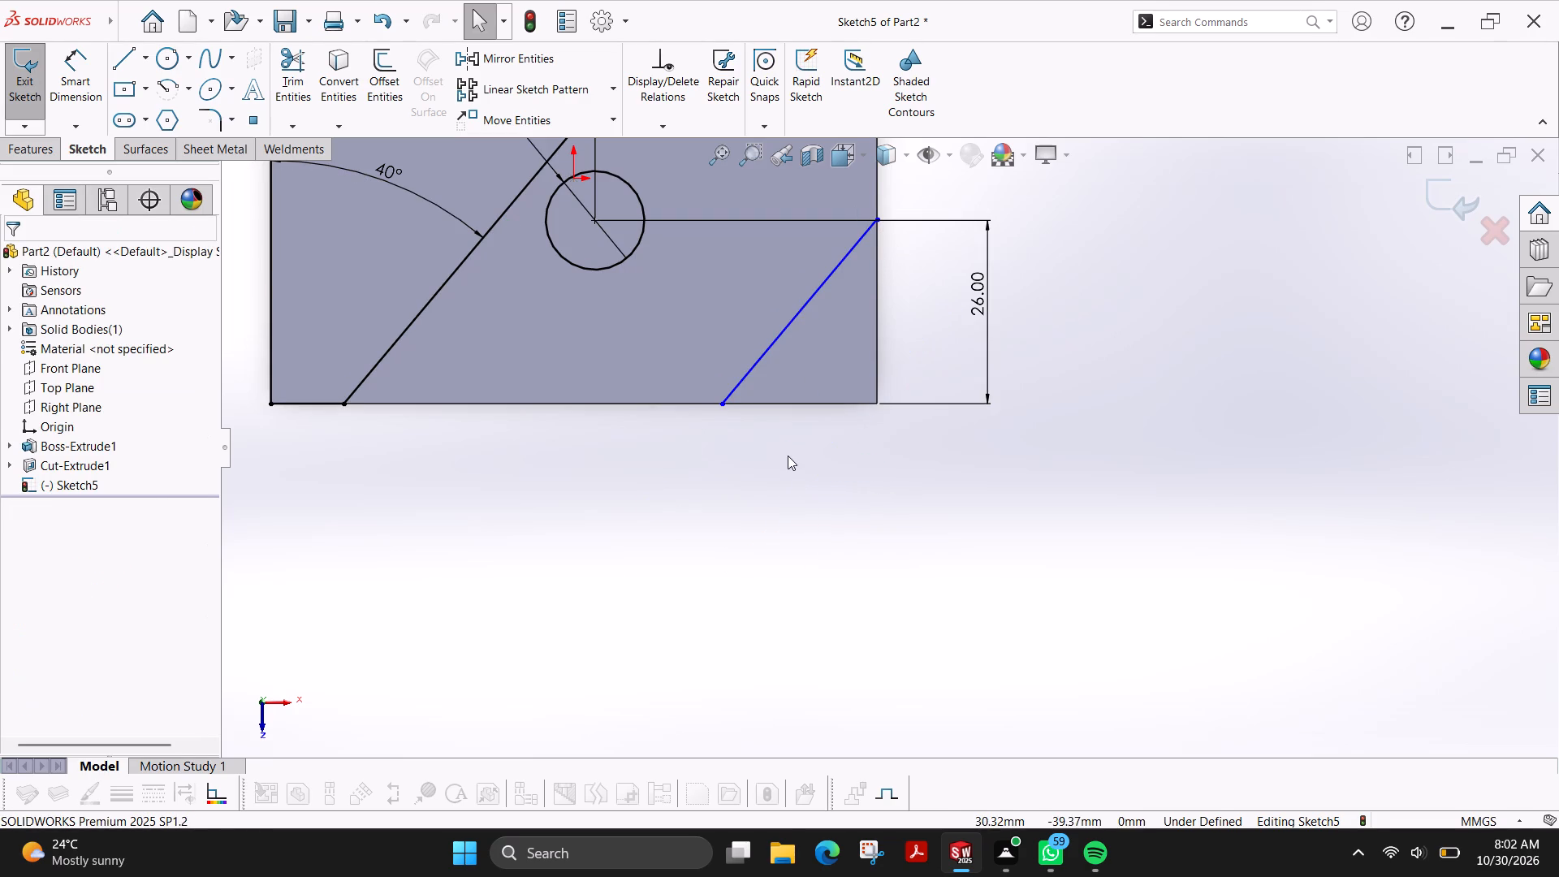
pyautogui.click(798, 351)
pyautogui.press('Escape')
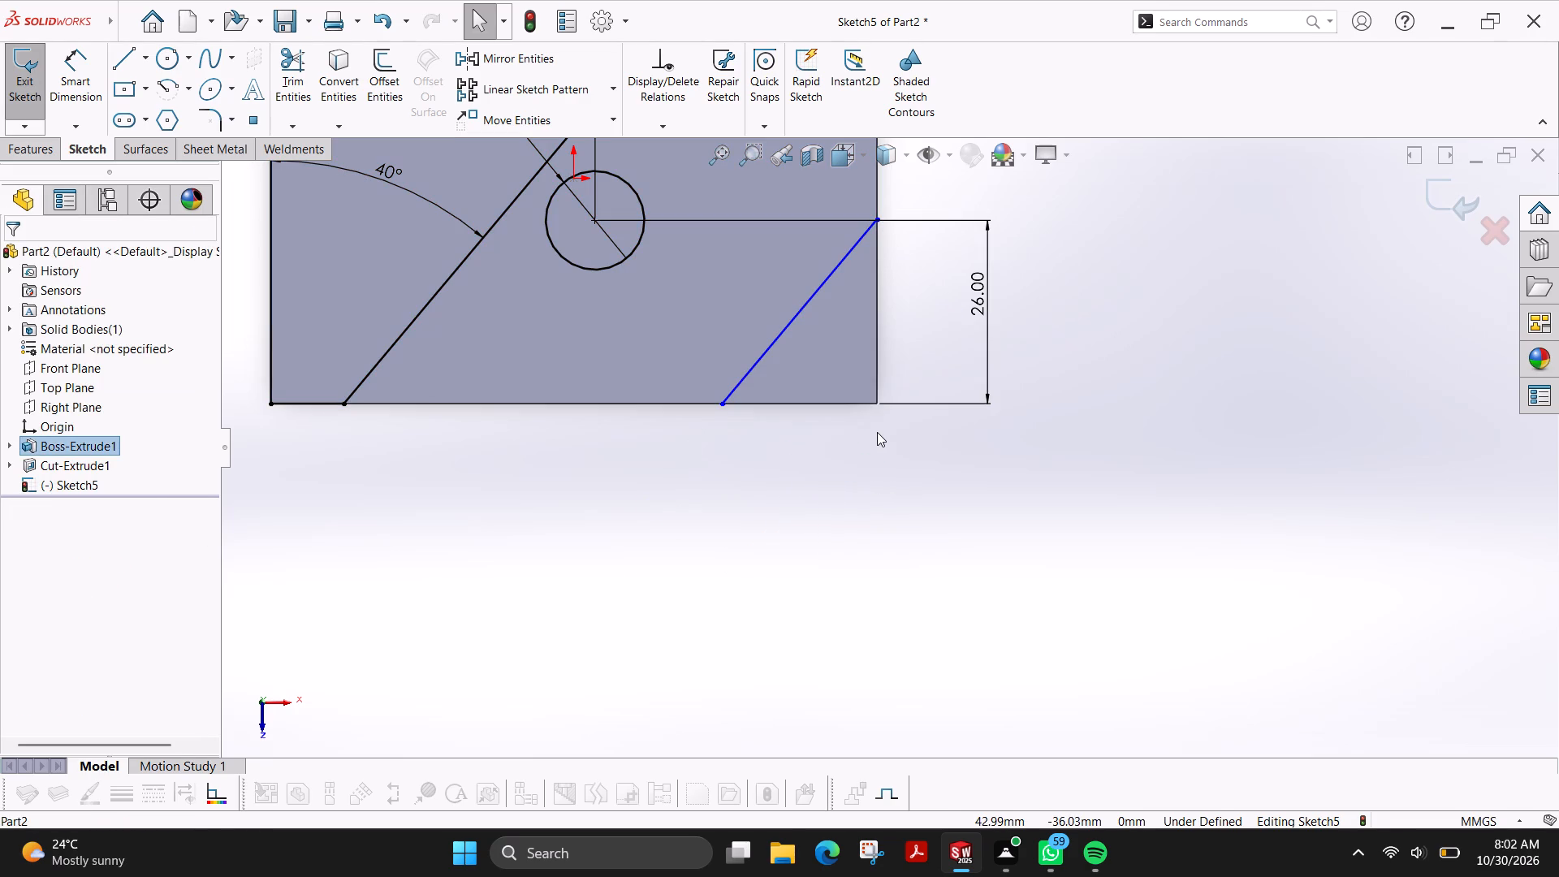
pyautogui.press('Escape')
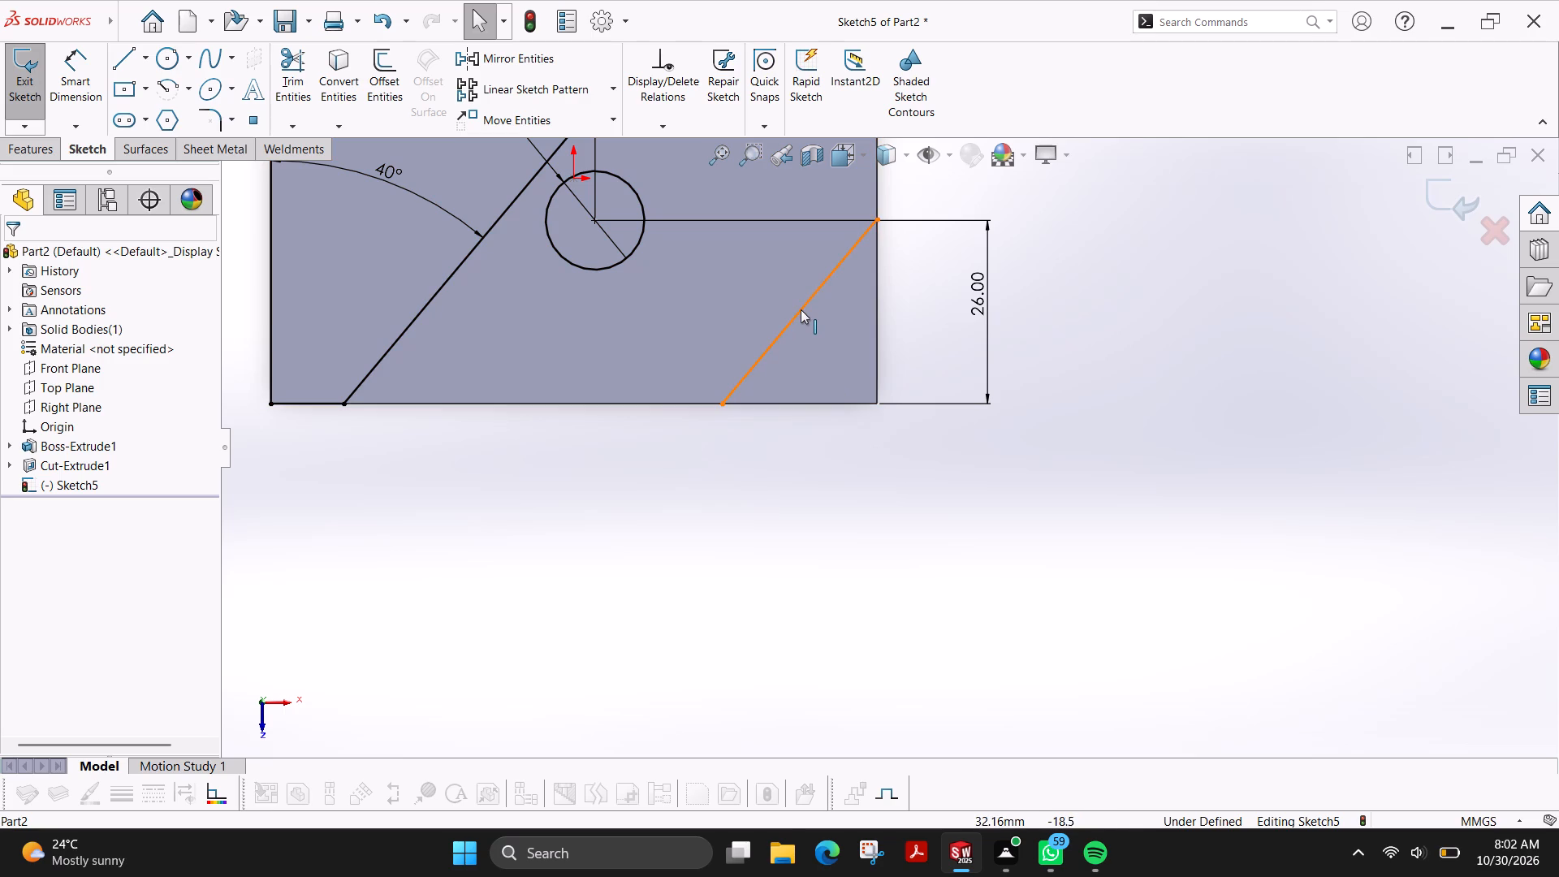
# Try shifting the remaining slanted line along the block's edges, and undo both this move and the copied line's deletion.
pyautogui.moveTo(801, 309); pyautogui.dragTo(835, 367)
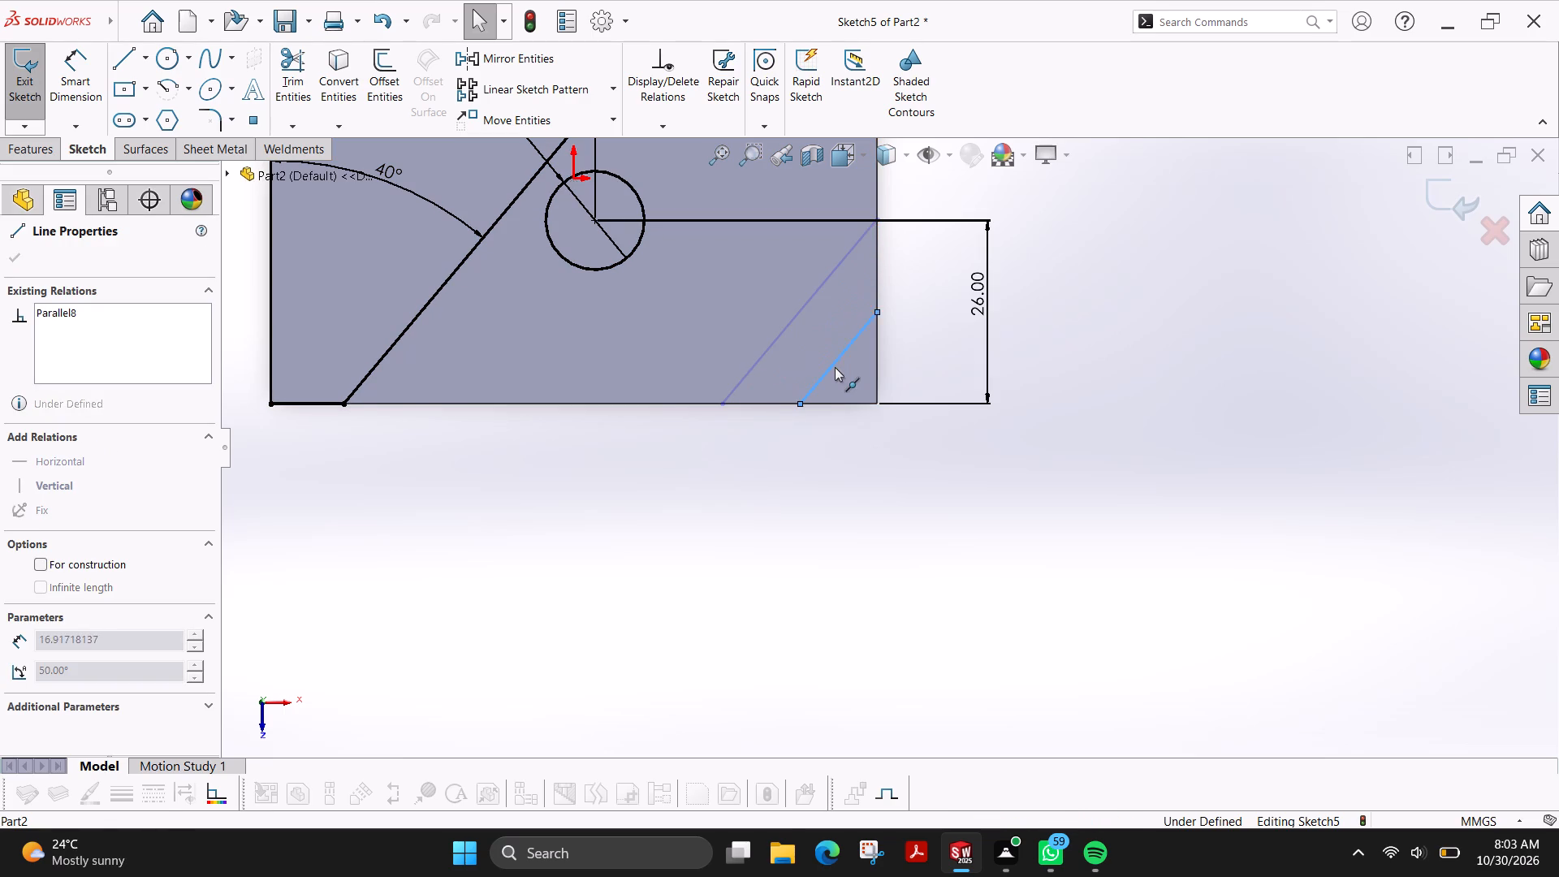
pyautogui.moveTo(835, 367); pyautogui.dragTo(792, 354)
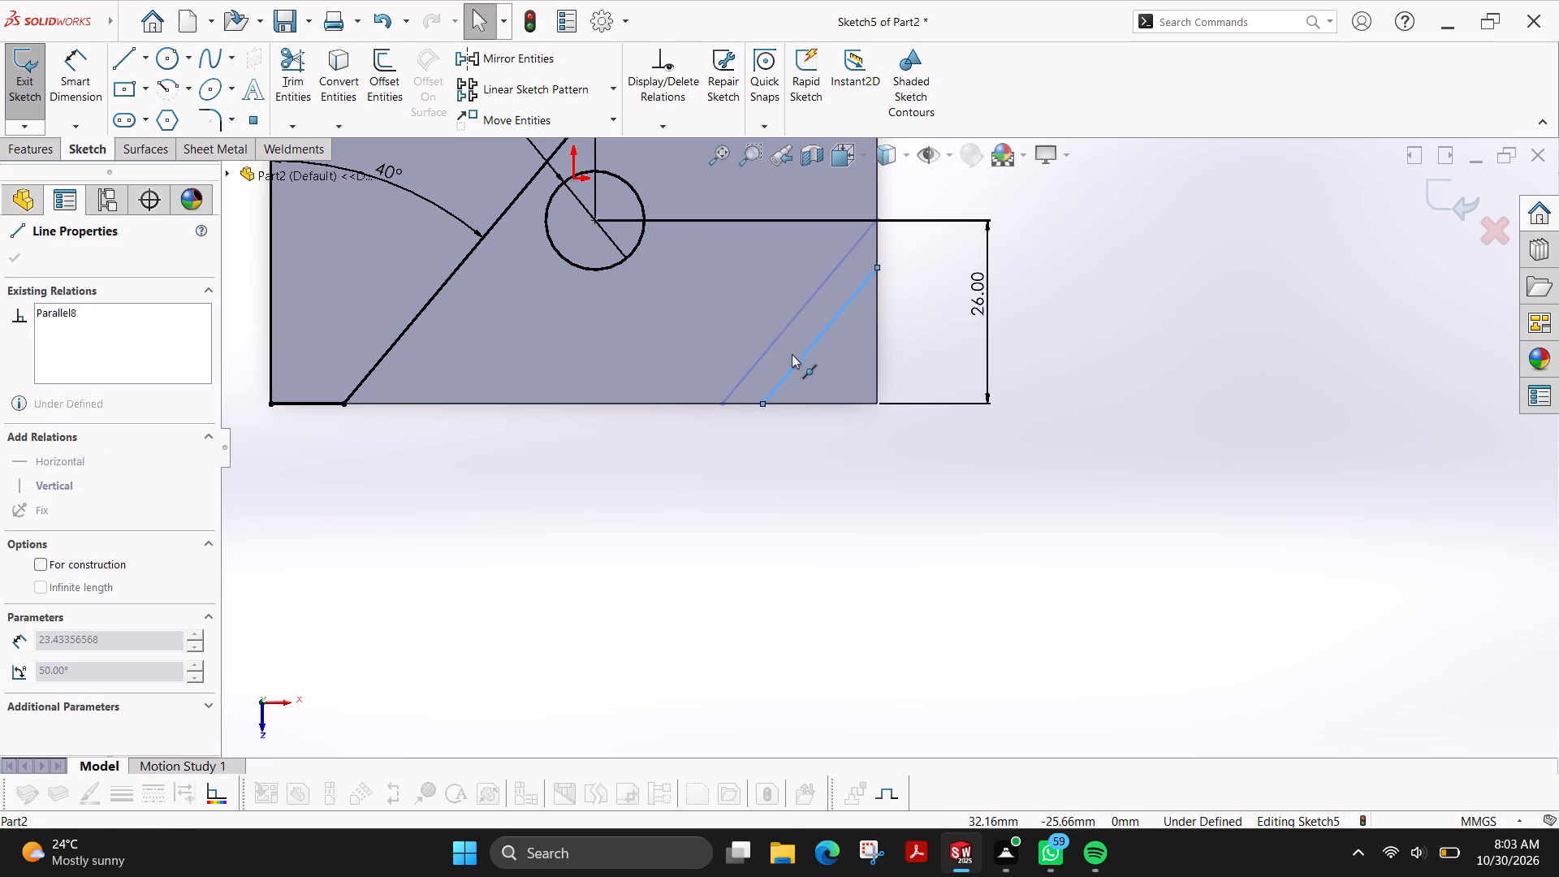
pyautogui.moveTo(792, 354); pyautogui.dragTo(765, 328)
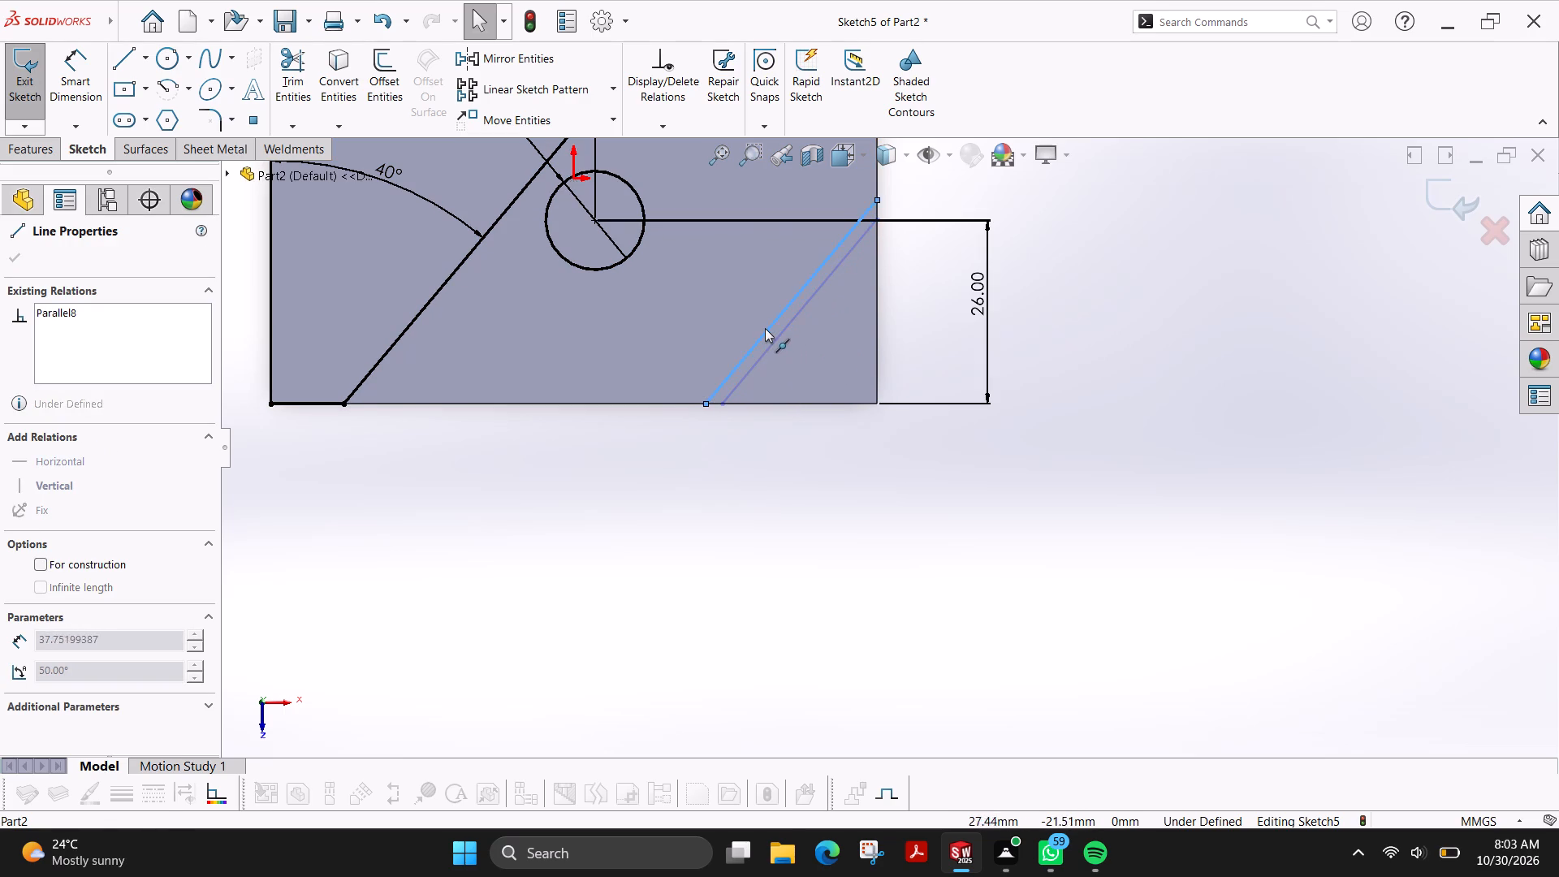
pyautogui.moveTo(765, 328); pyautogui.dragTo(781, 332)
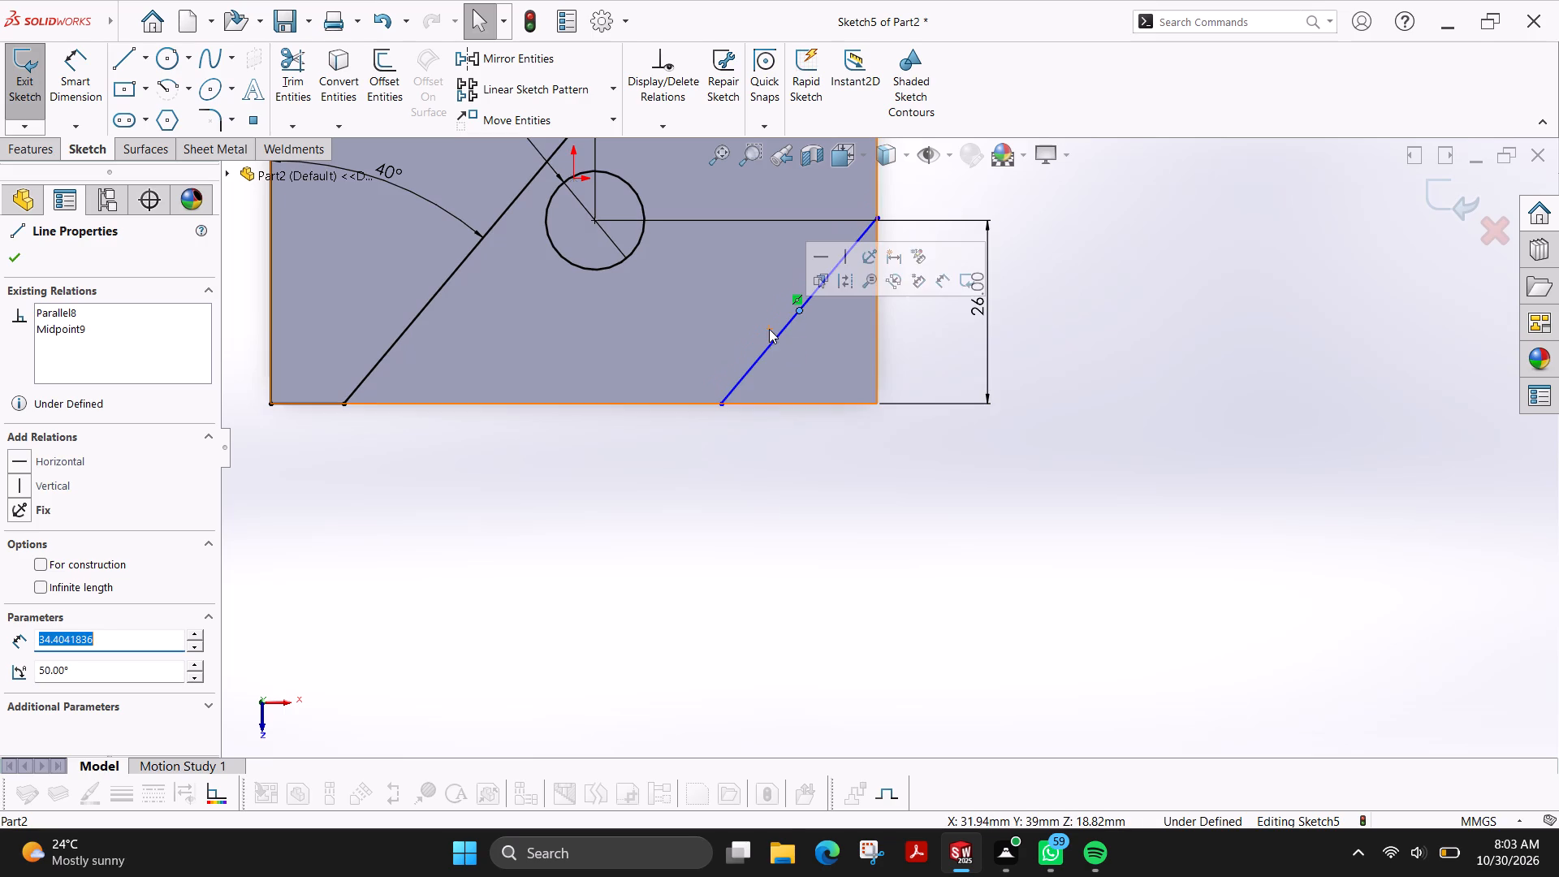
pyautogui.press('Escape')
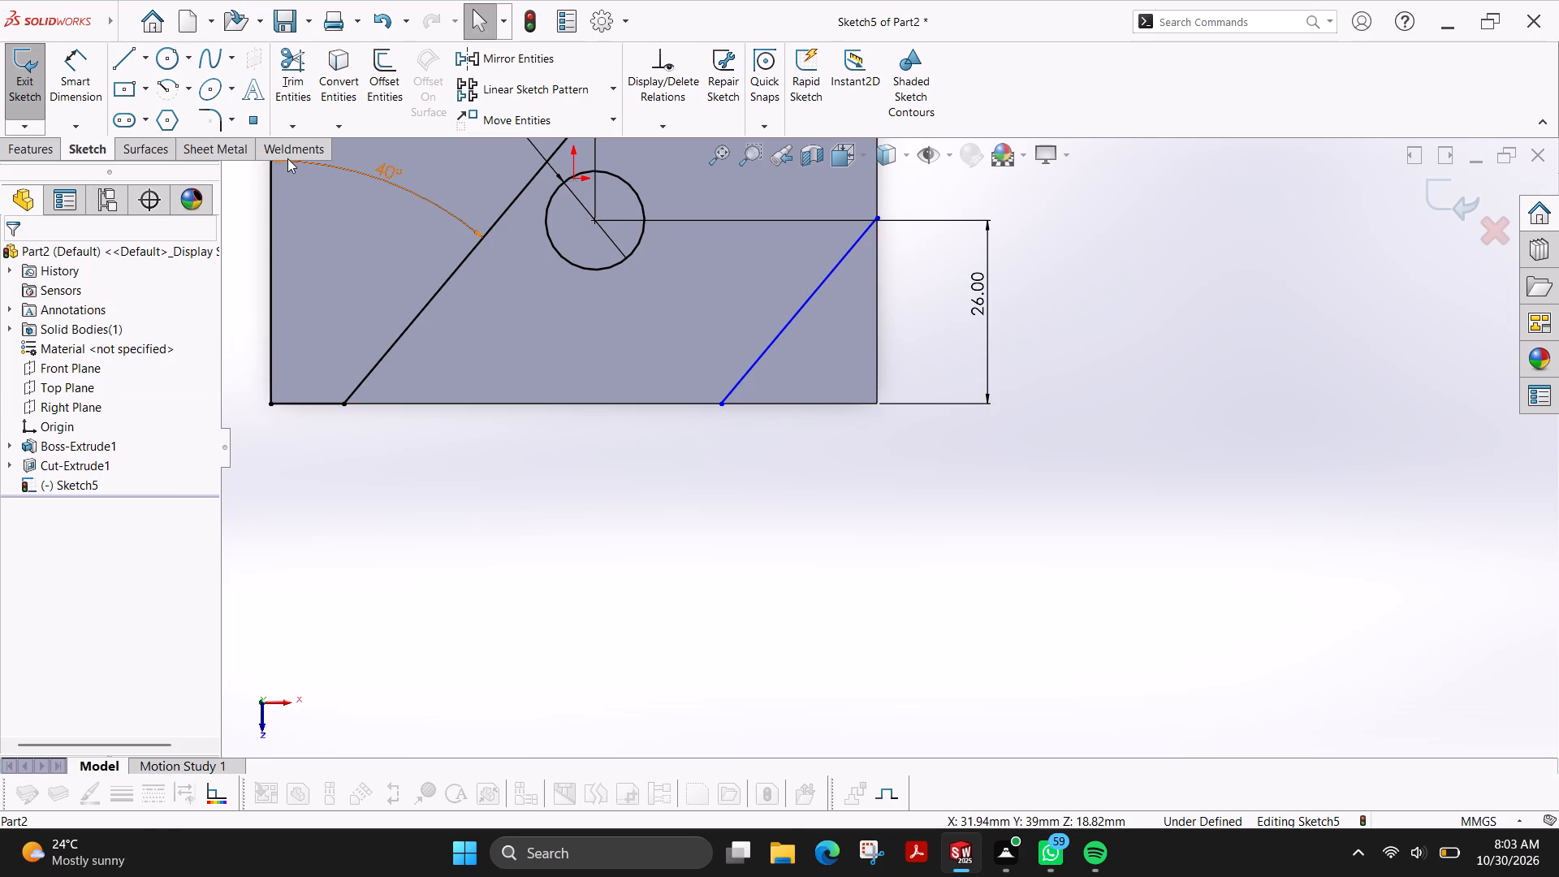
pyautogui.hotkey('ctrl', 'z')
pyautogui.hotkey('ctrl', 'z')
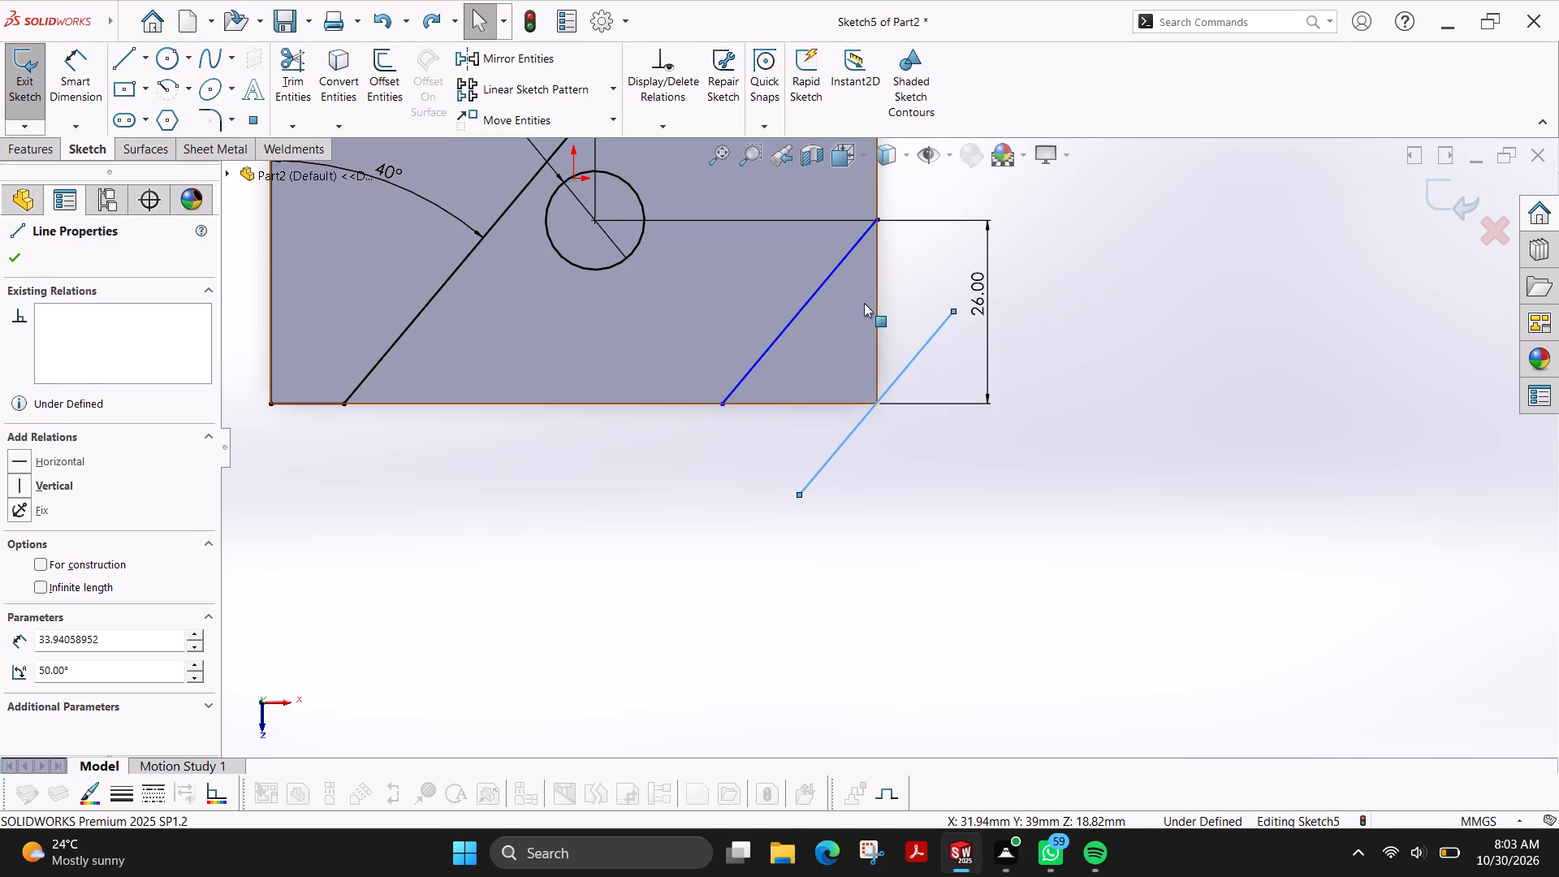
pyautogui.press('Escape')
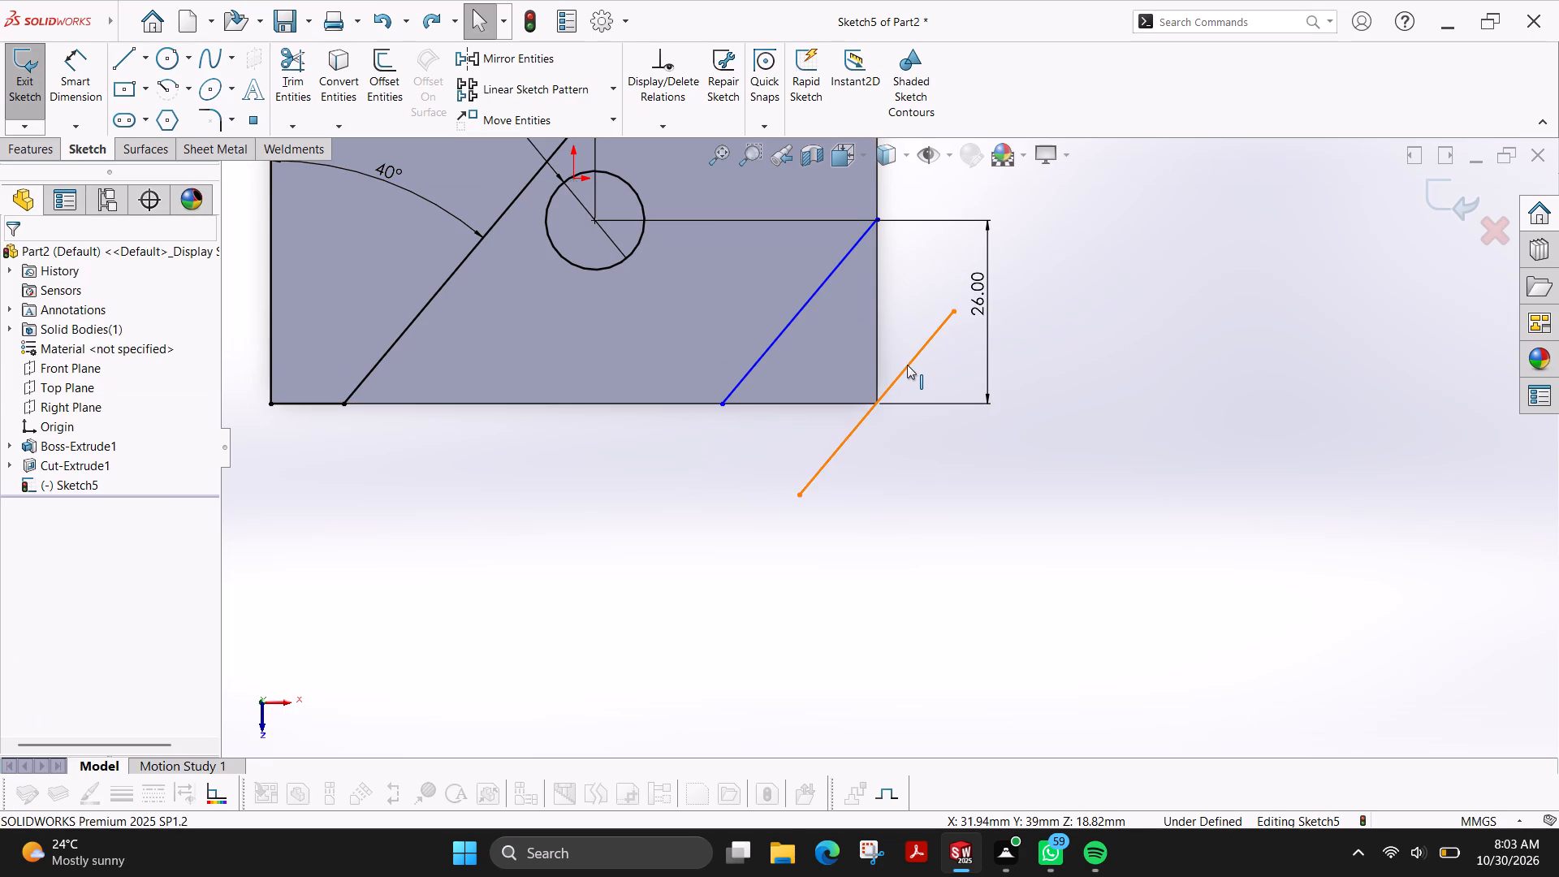
# Offset the copied line at the block's corner by 18 mm, reversed toward the inside of the block.
pyautogui.click(402, 75)
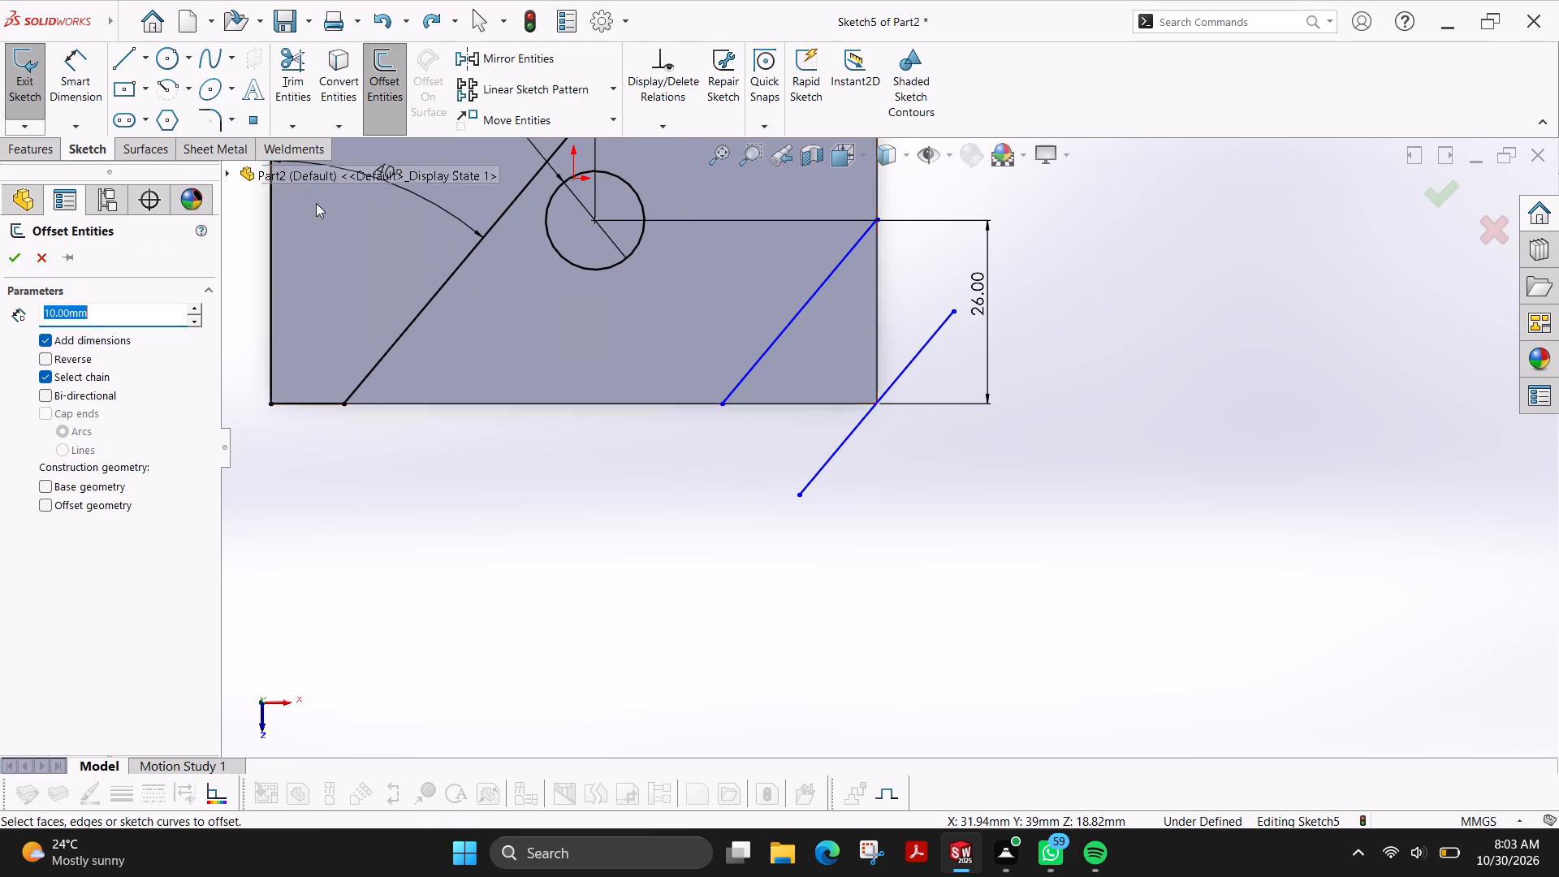
pyautogui.write('18')
pyautogui.press('Return')
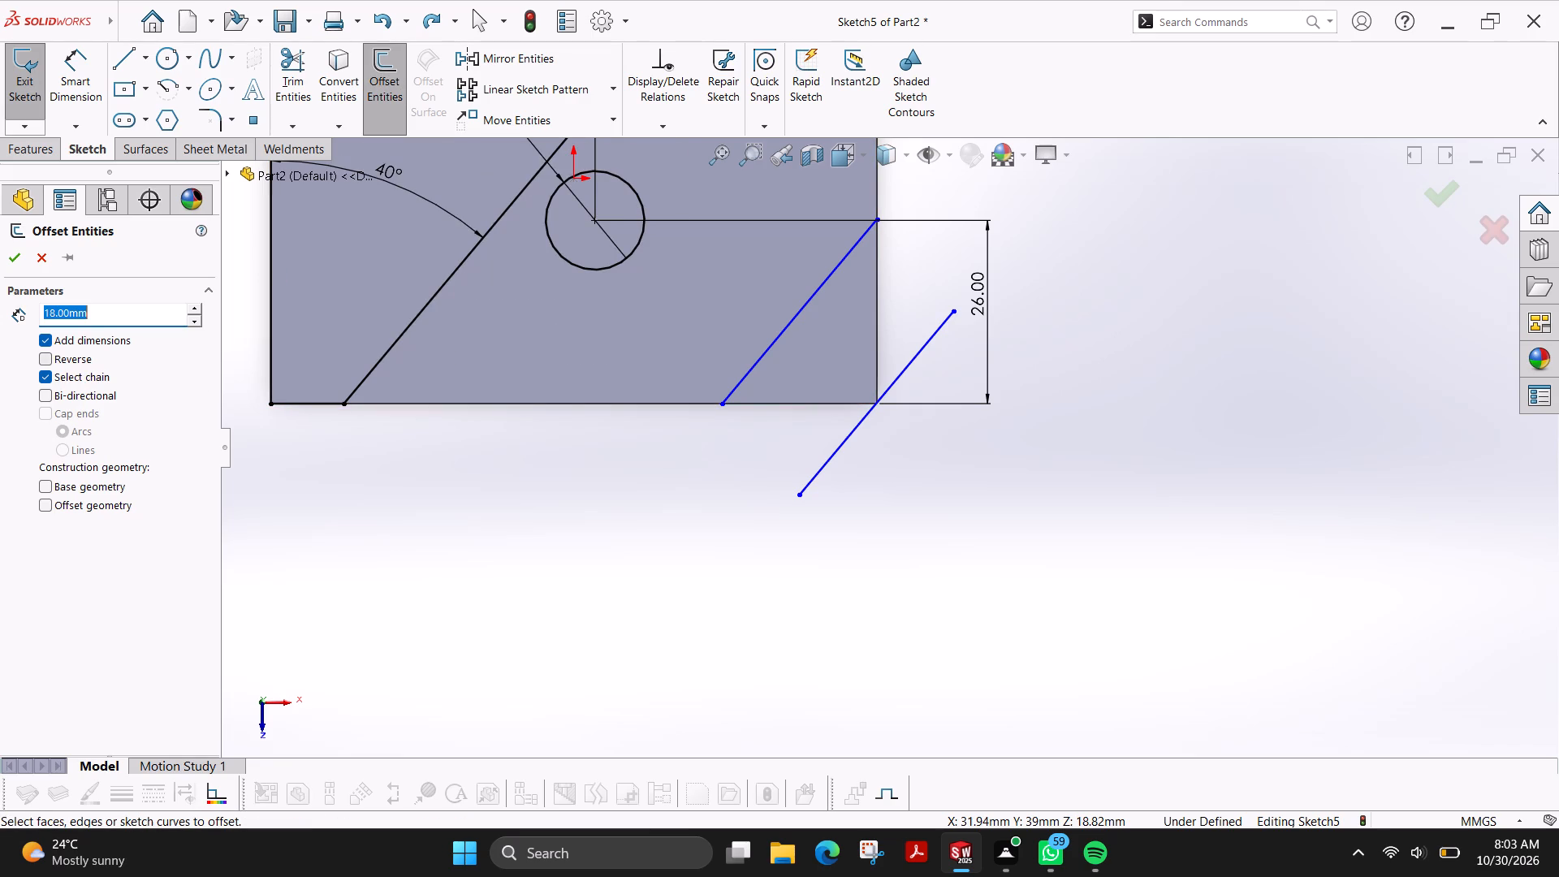
pyautogui.click(915, 357)
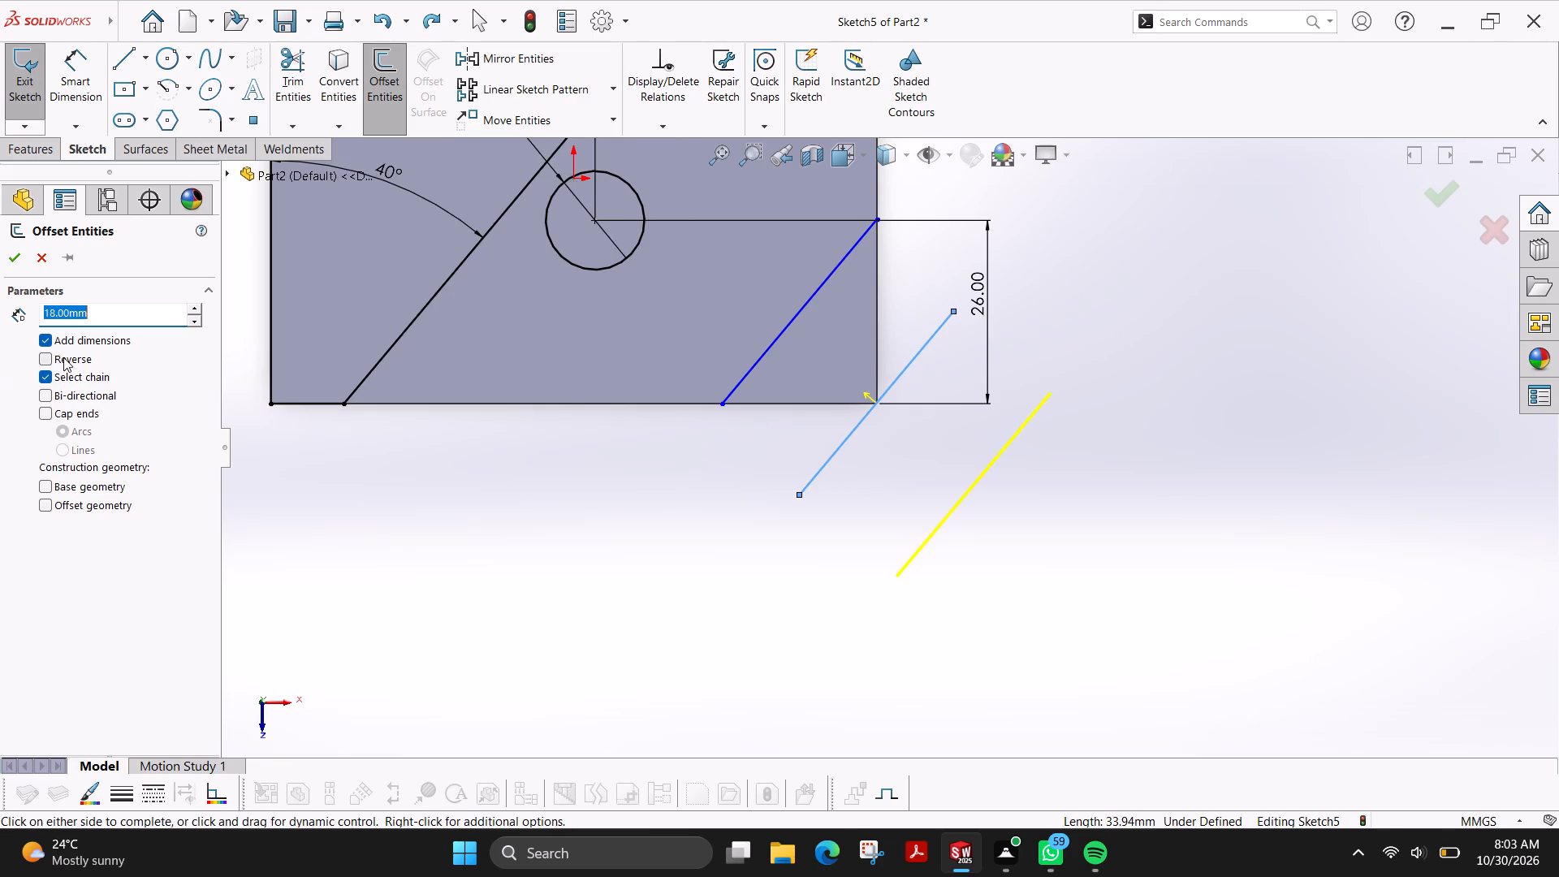
pyautogui.click(63, 357)
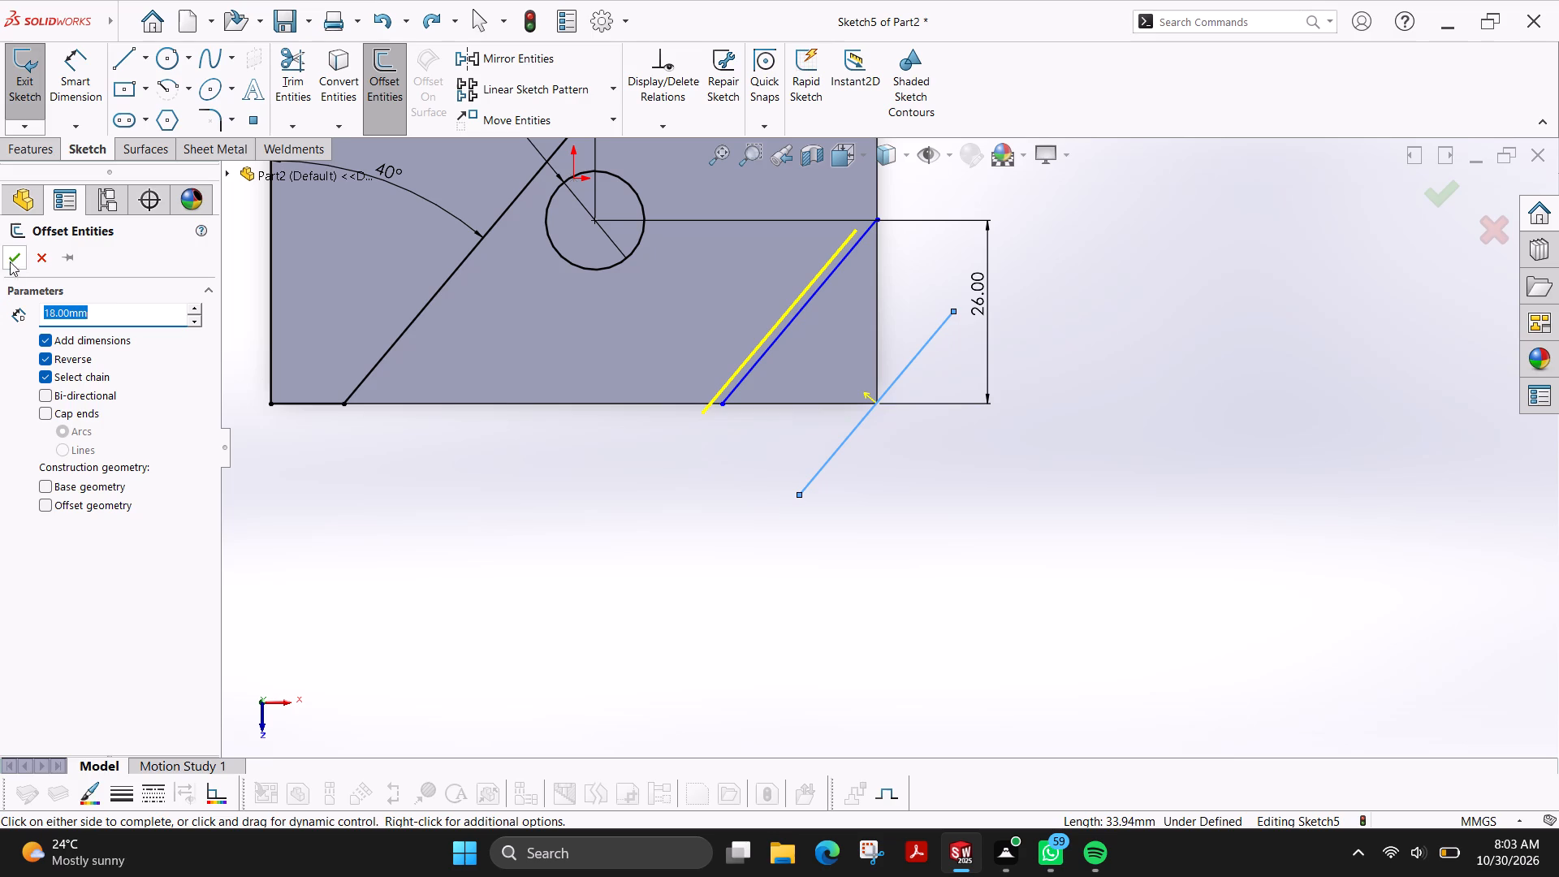
pyautogui.click(18, 244)
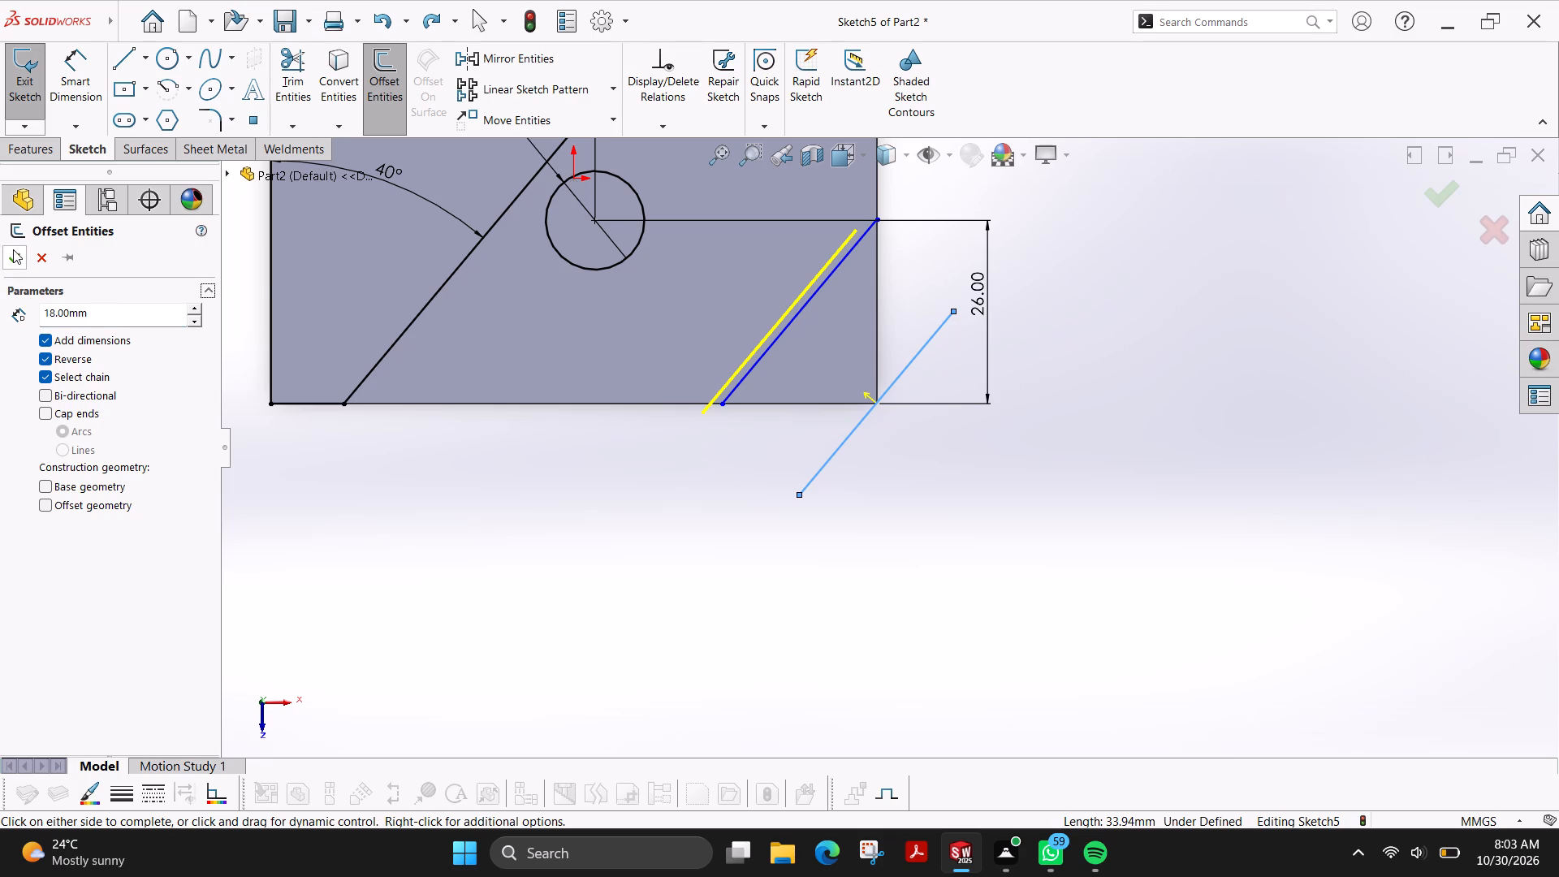
pyautogui.click(13, 249)
# Nudge the copied line slightly where it crosses the block's corner.
pyautogui.scroll(-1, 845, 312)
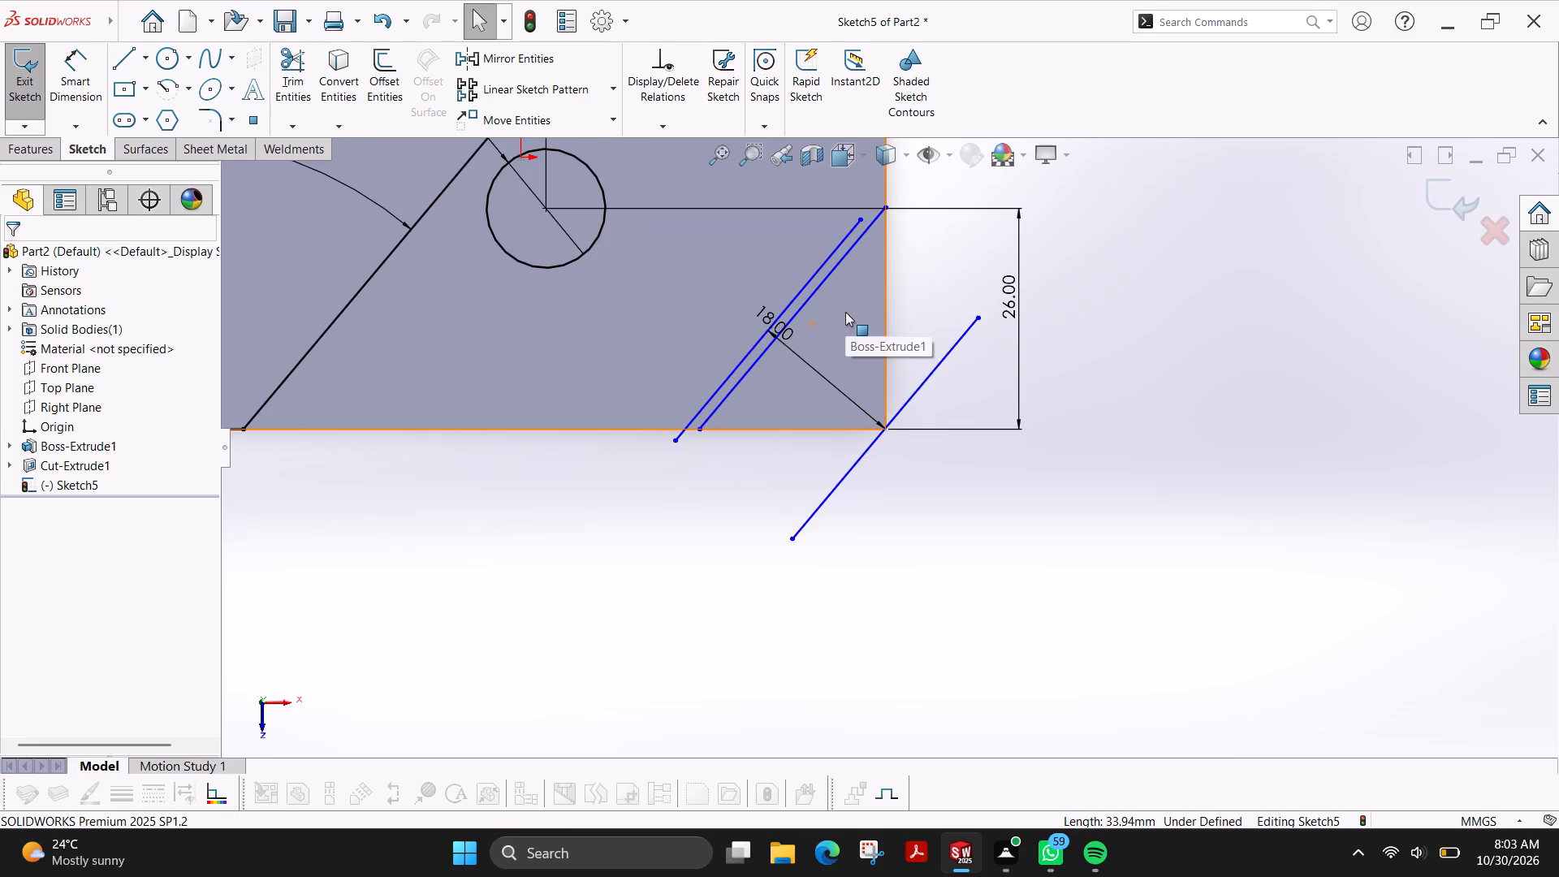
pyautogui.scroll(-9, 887, 352)
pyautogui.scroll(-2, 831, 610)
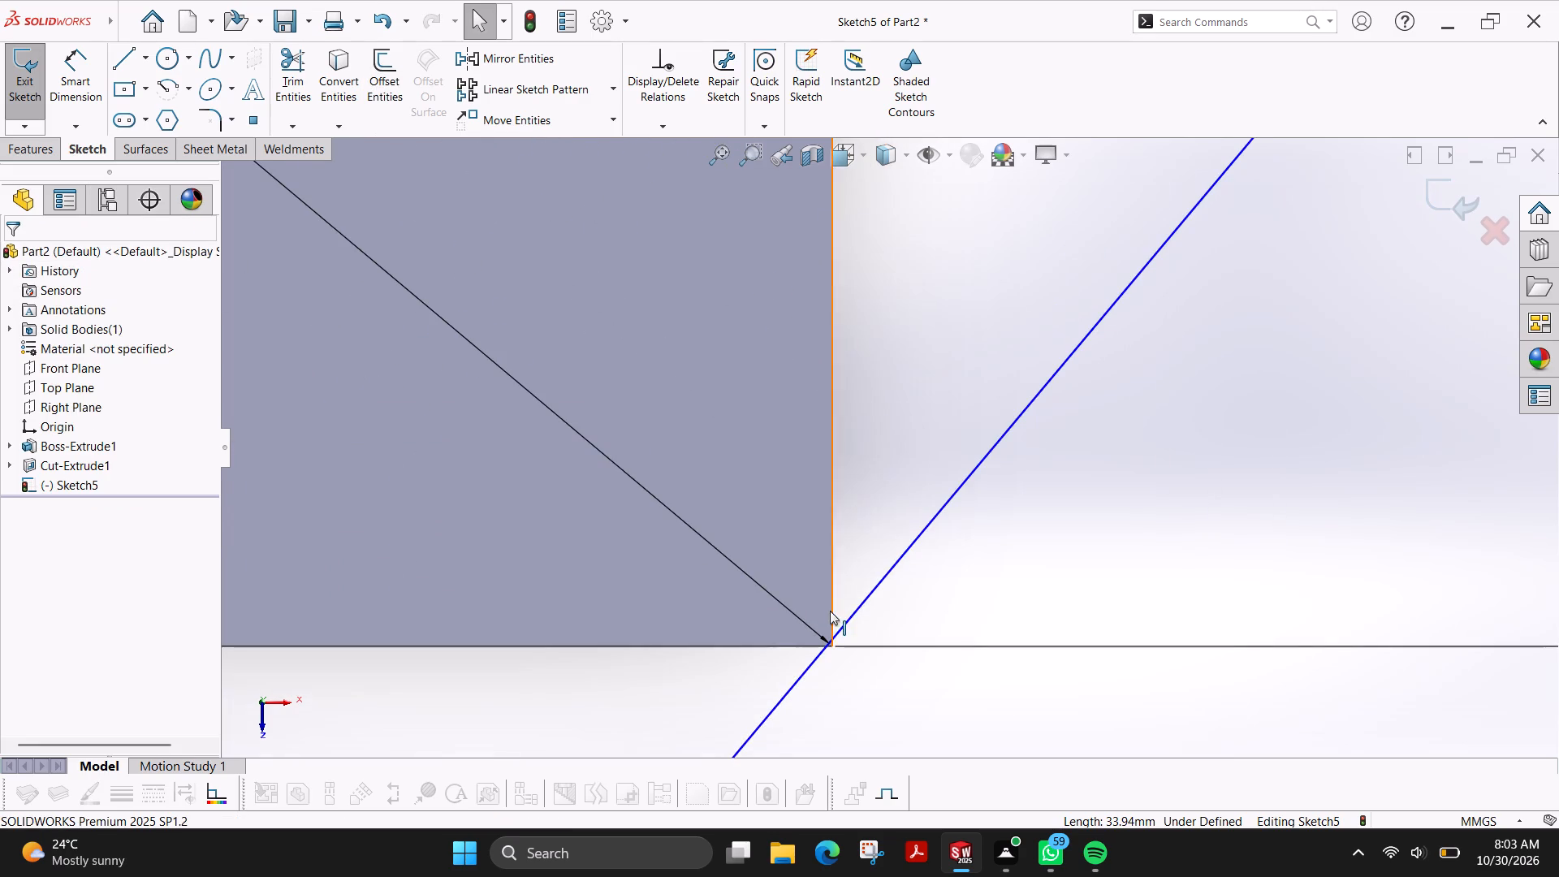
pyautogui.scroll(-1, 830, 611)
pyautogui.moveTo(853, 624); pyautogui.dragTo(865, 629)
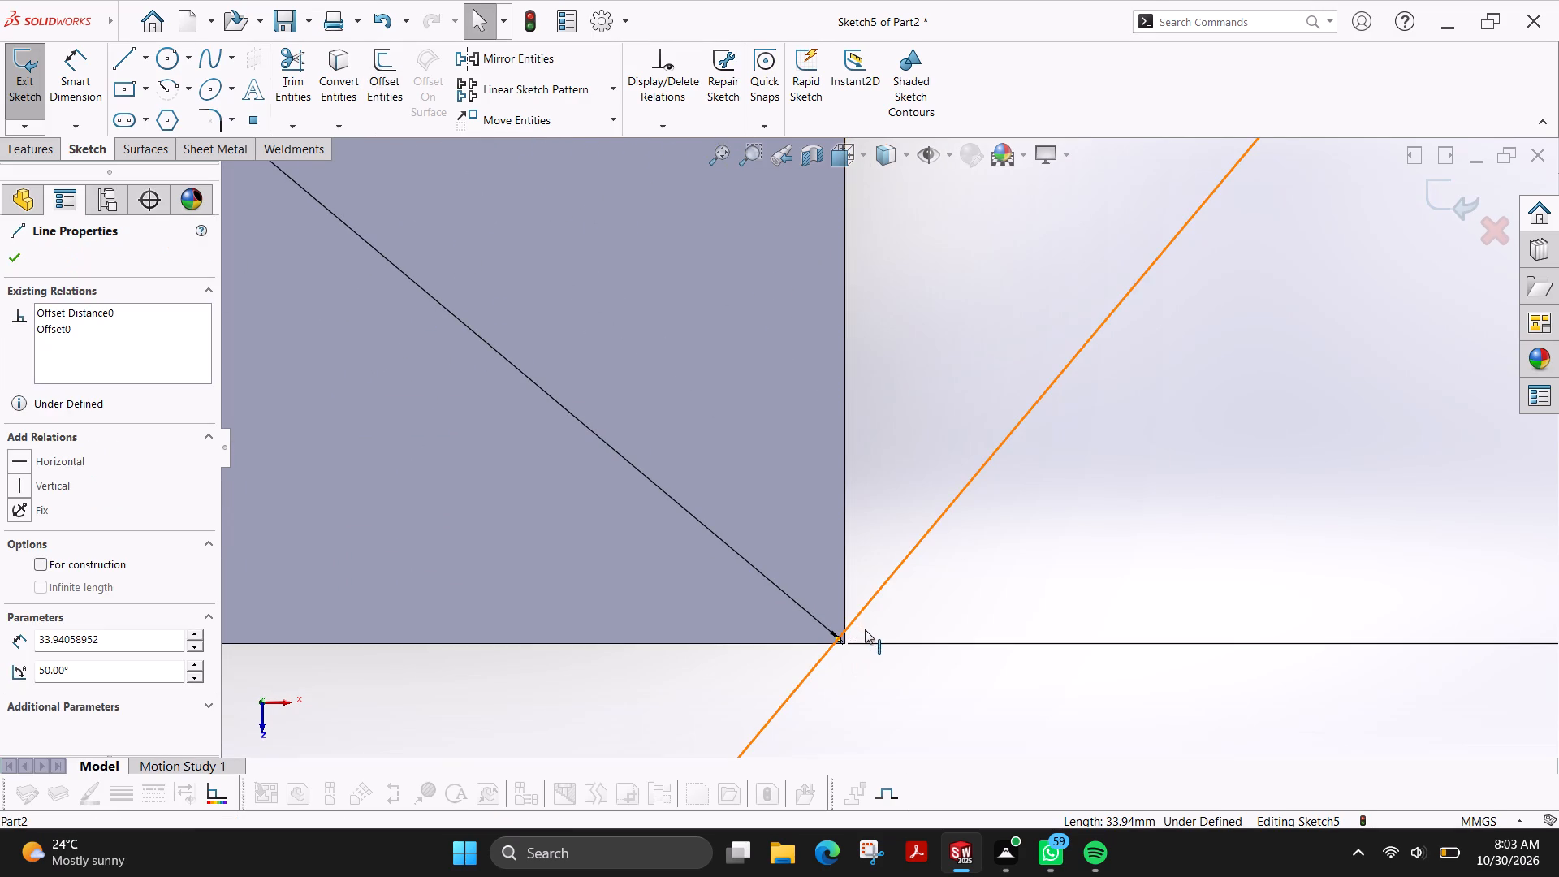
pyautogui.moveTo(865, 629); pyautogui.dragTo(853, 635)
pyautogui.scroll(-10, 856, 634)
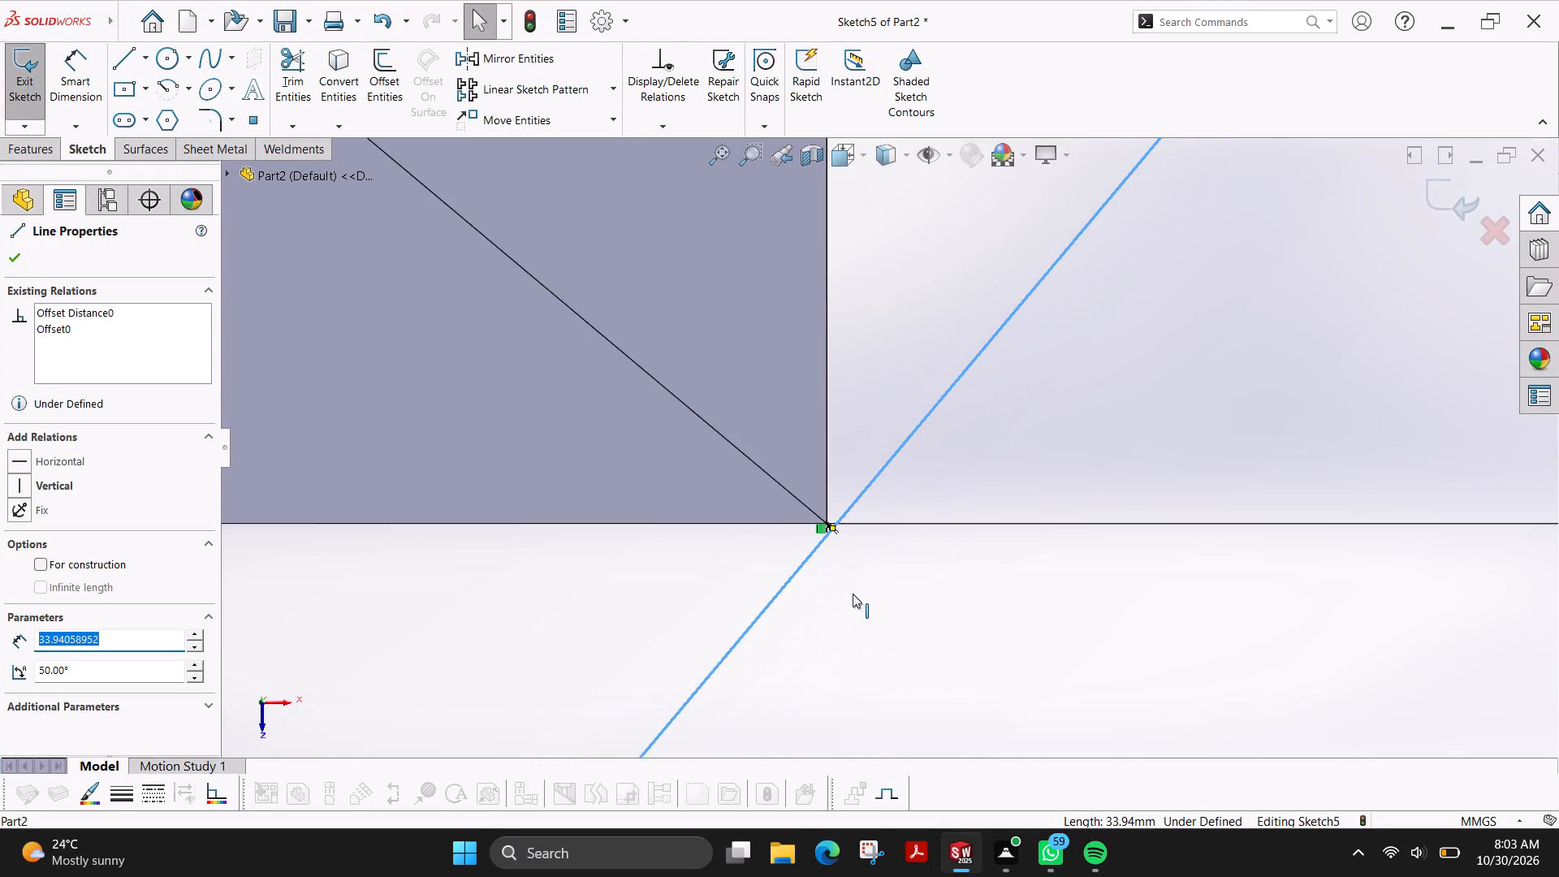
pyautogui.scroll(19, 853, 594)
pyautogui.scroll(1, 867, 279)
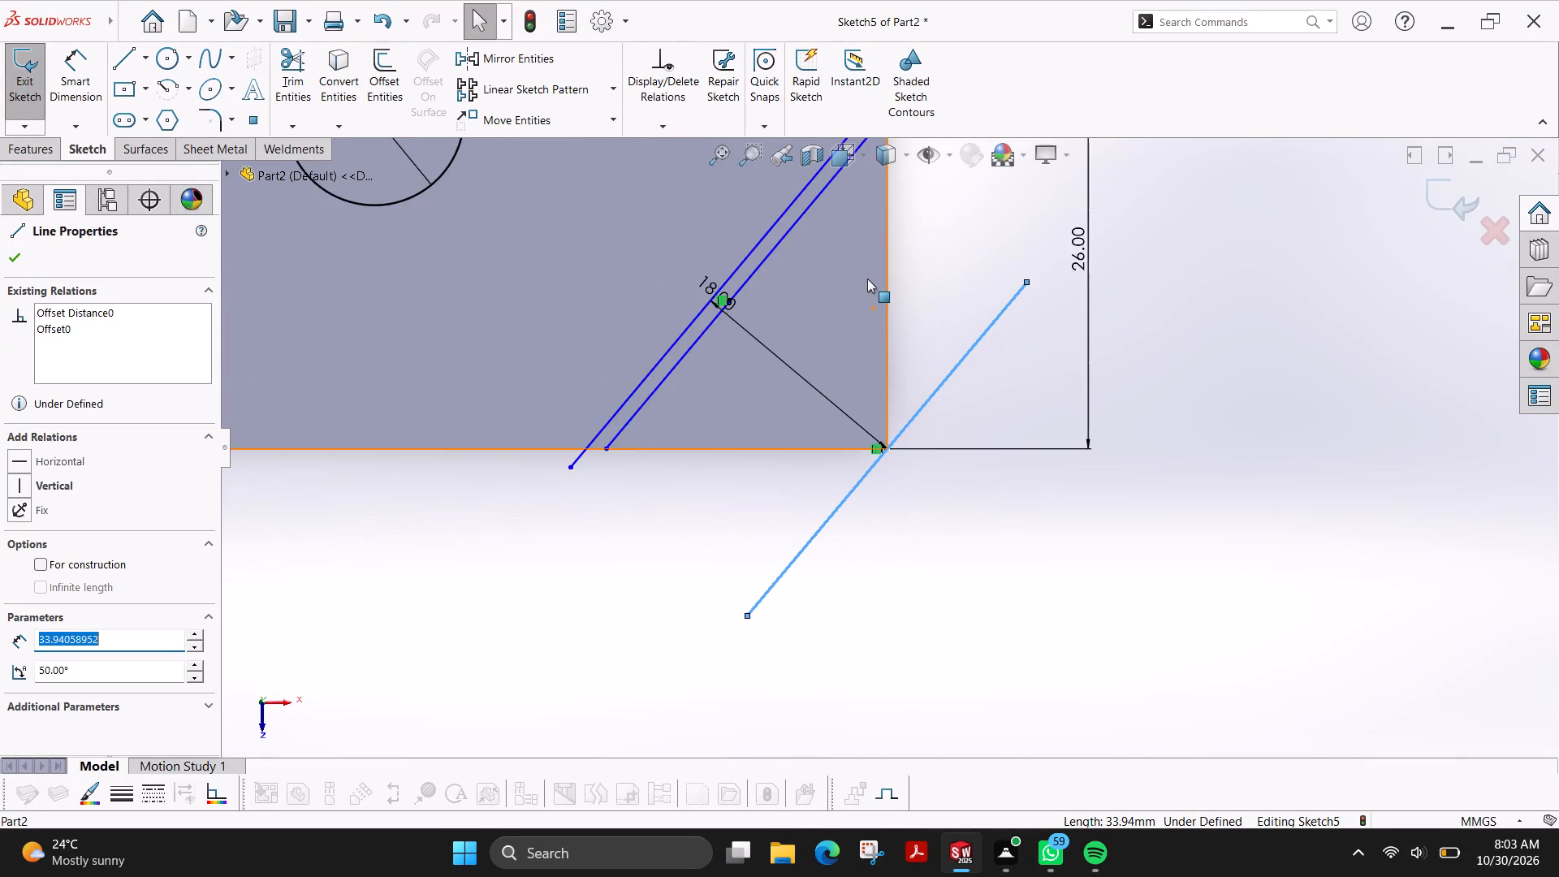
pyautogui.scroll(2, 867, 279)
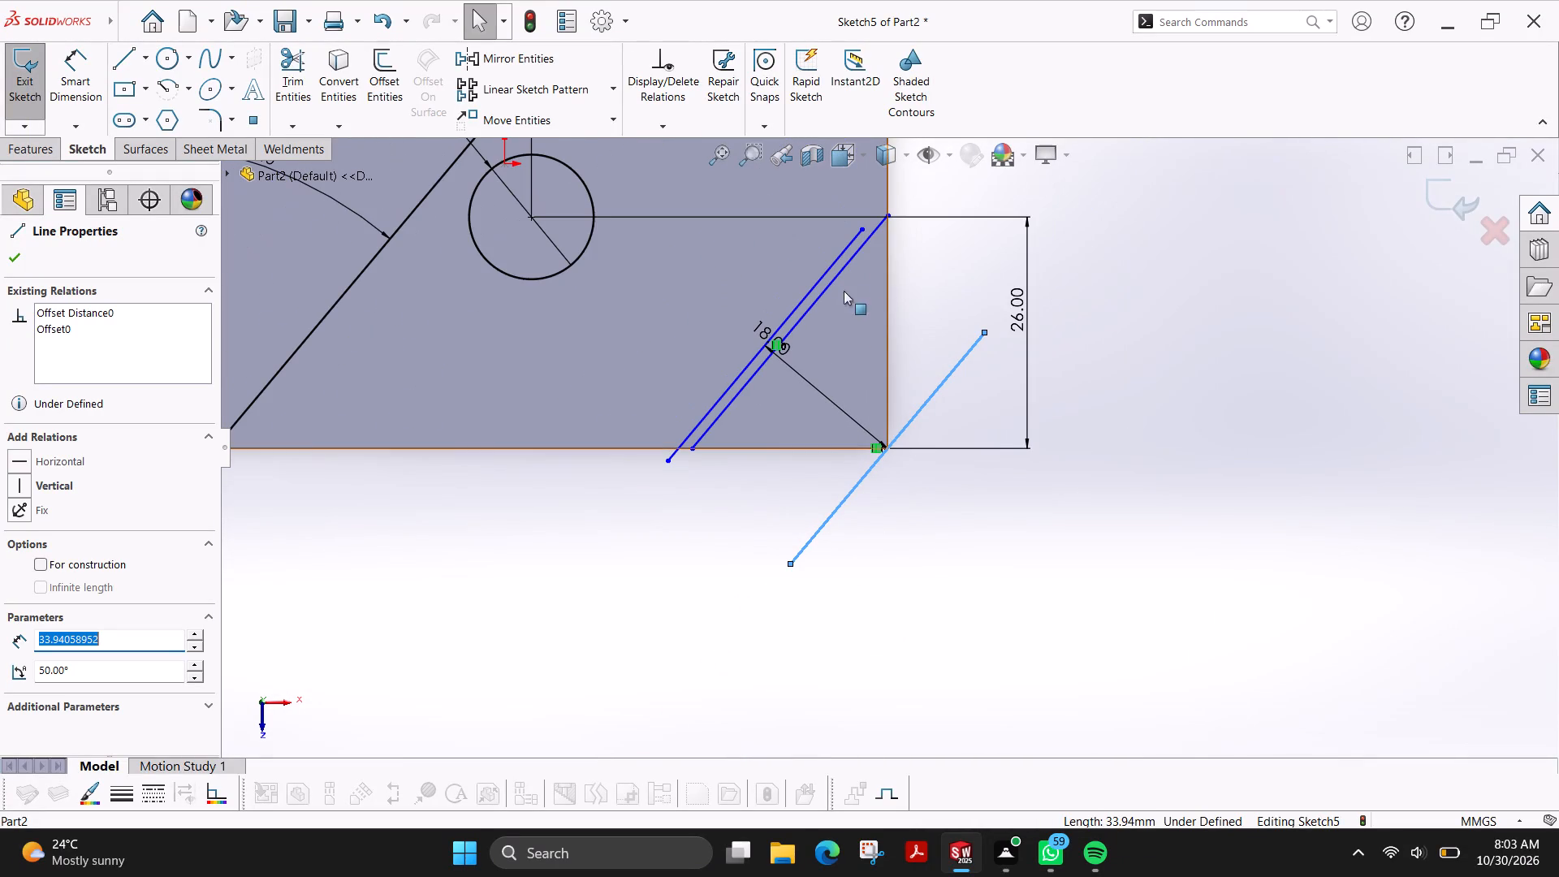
pyautogui.press('Escape')
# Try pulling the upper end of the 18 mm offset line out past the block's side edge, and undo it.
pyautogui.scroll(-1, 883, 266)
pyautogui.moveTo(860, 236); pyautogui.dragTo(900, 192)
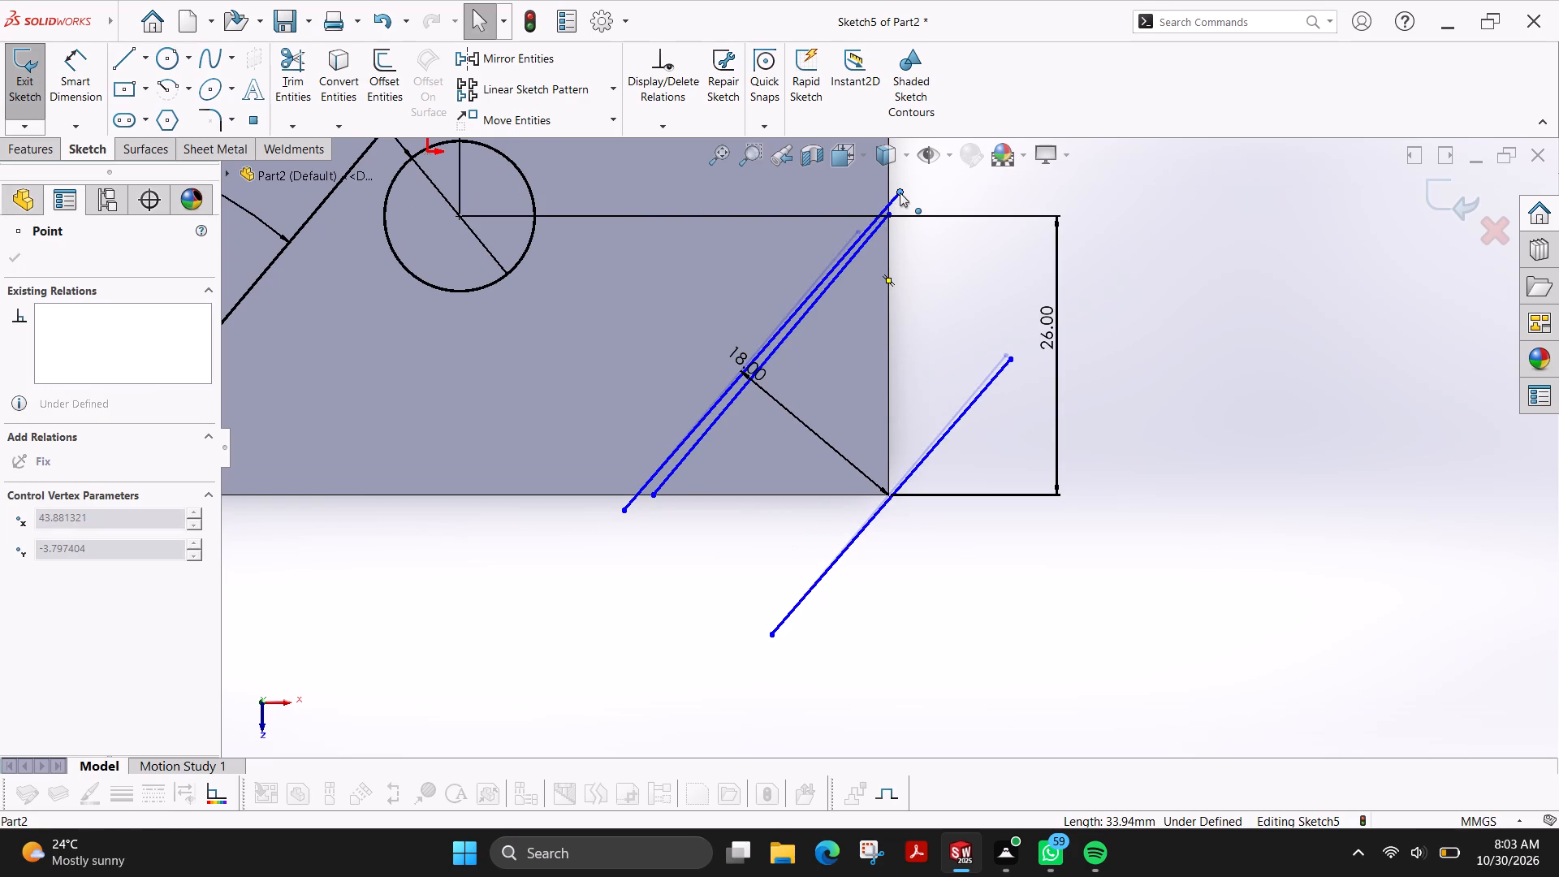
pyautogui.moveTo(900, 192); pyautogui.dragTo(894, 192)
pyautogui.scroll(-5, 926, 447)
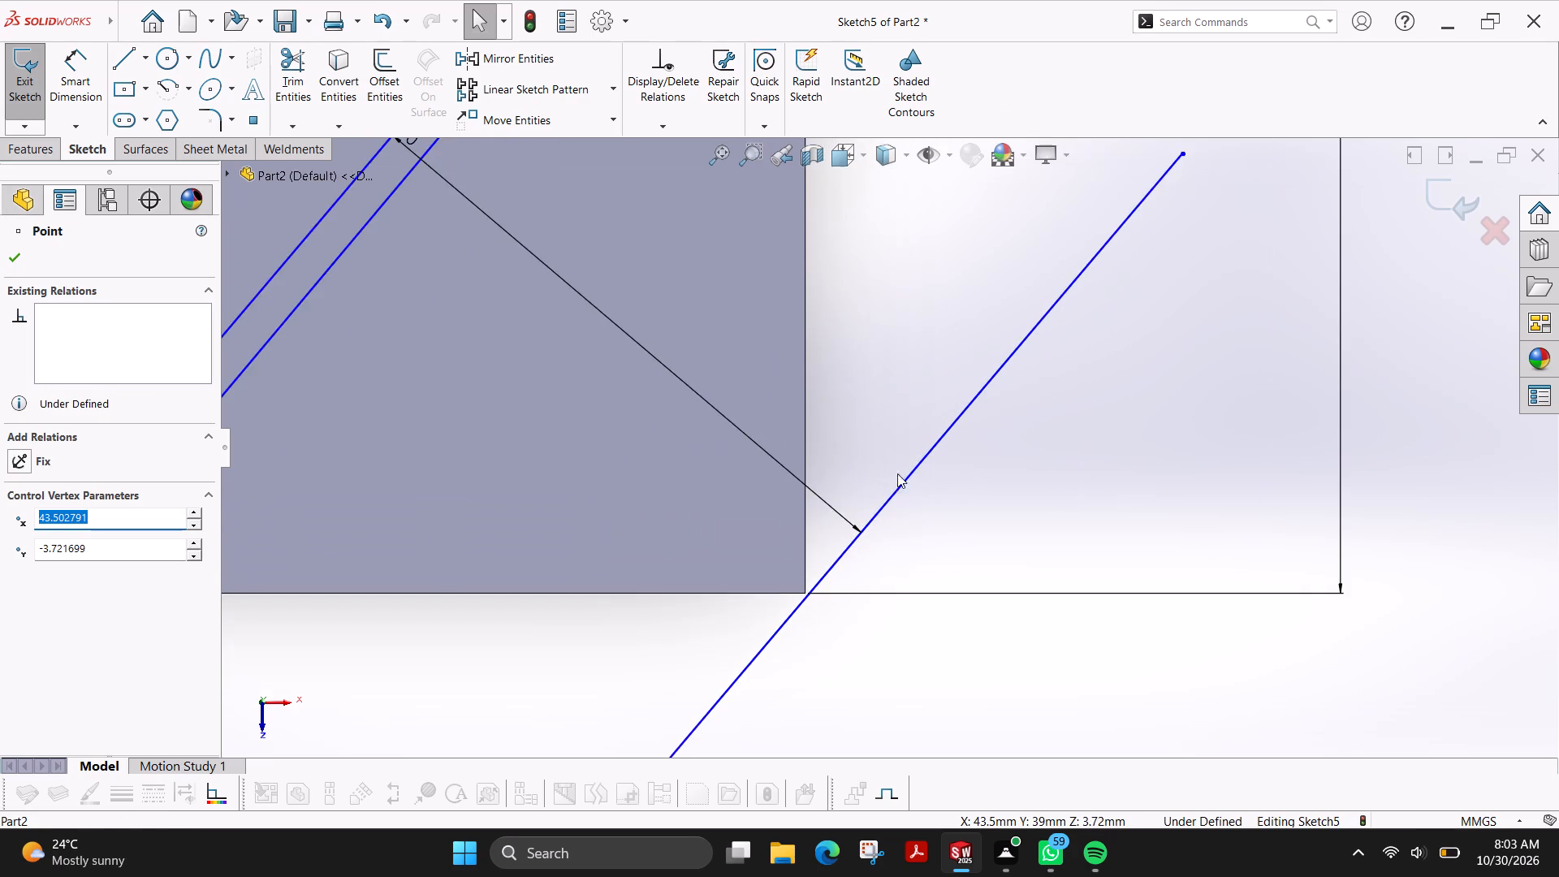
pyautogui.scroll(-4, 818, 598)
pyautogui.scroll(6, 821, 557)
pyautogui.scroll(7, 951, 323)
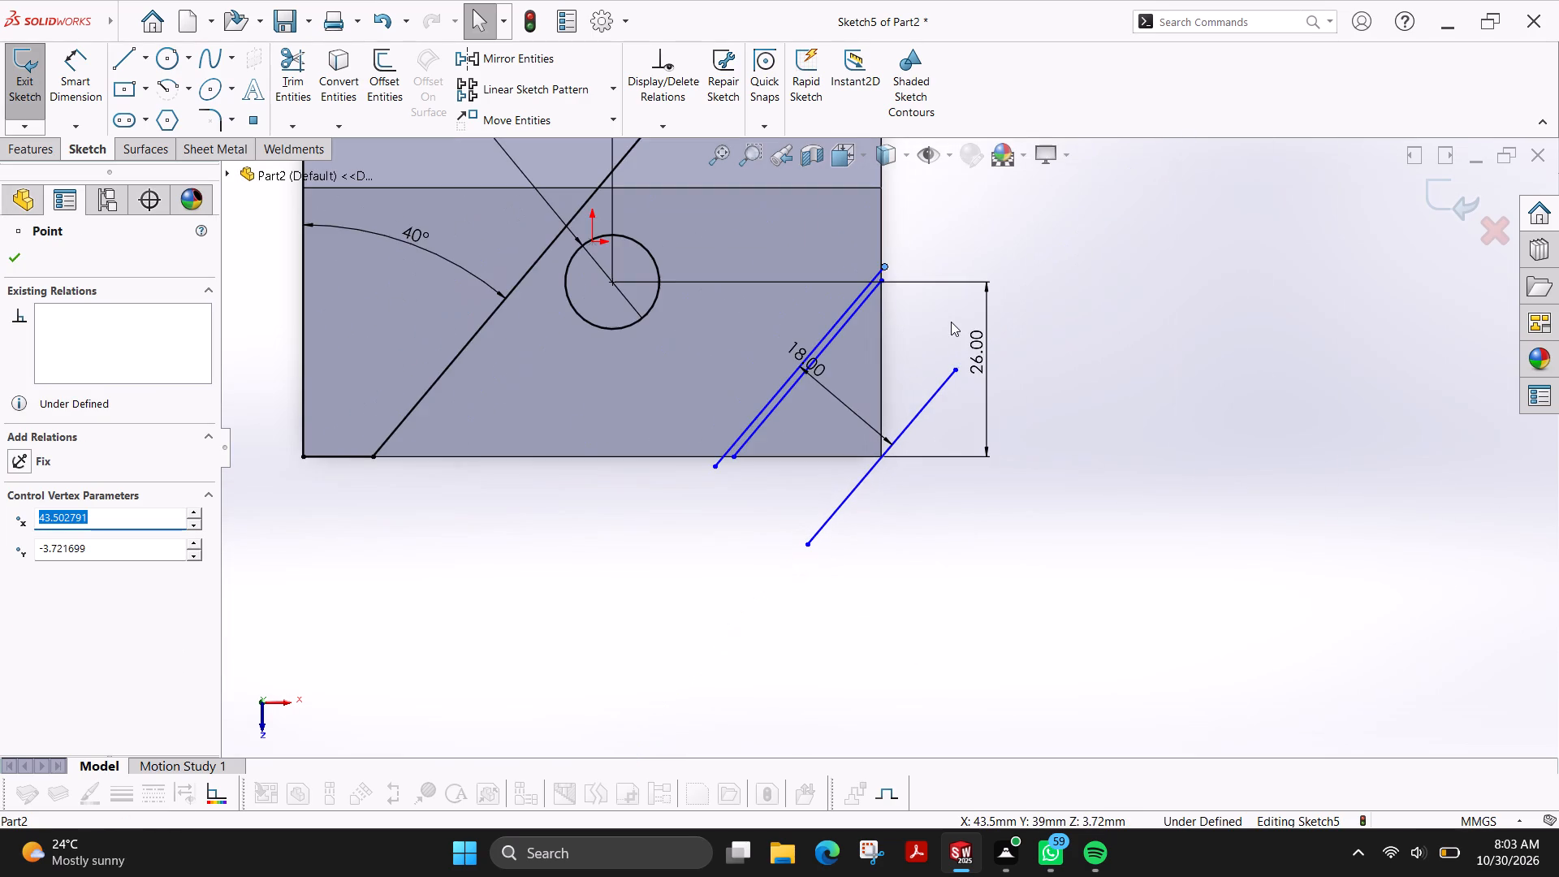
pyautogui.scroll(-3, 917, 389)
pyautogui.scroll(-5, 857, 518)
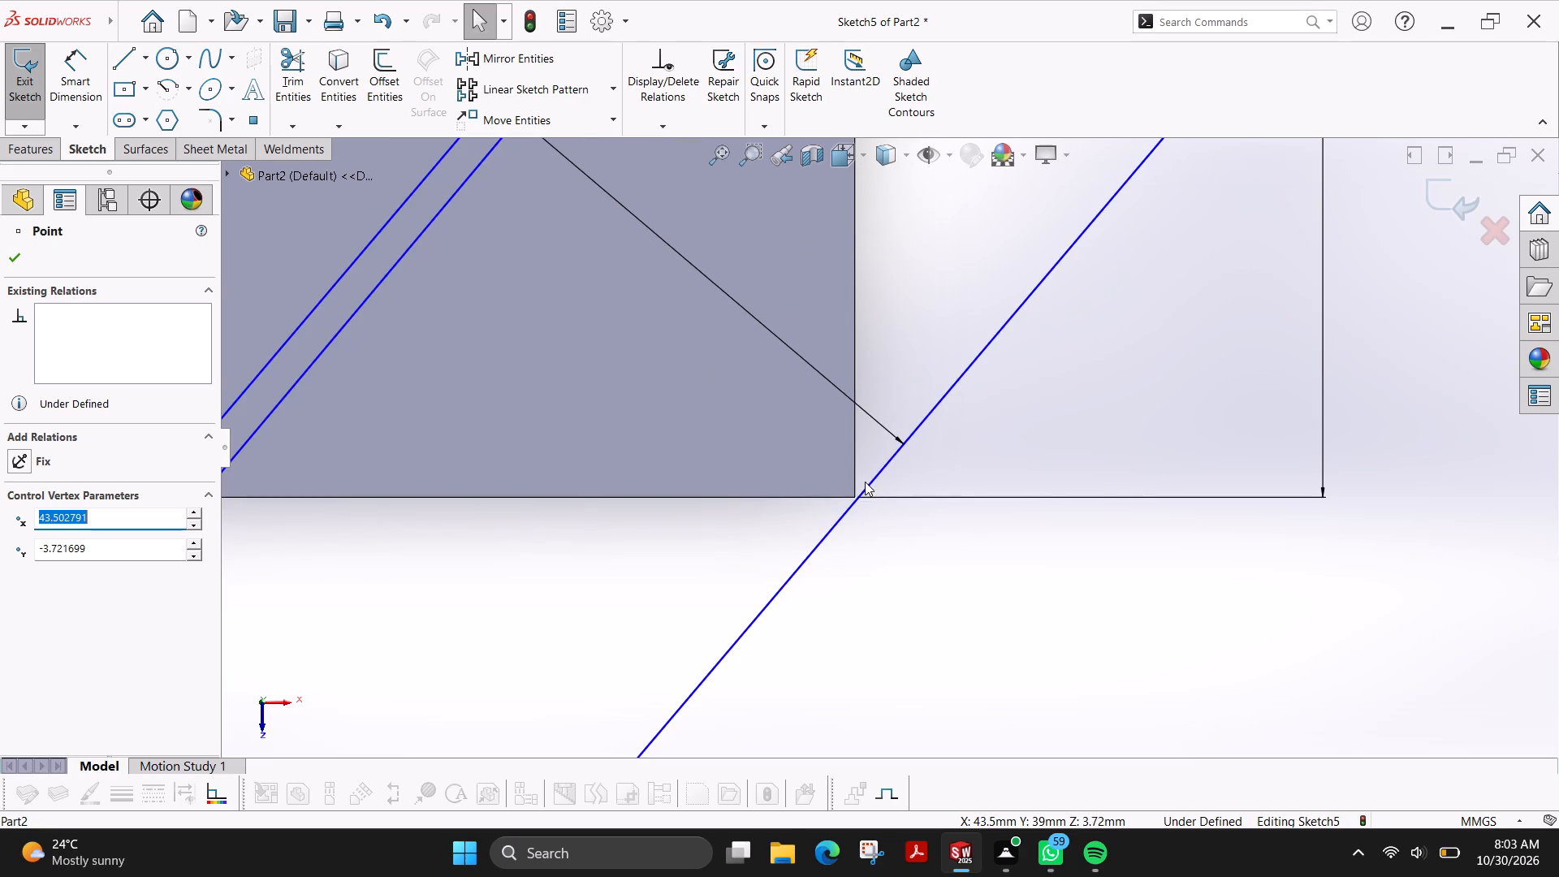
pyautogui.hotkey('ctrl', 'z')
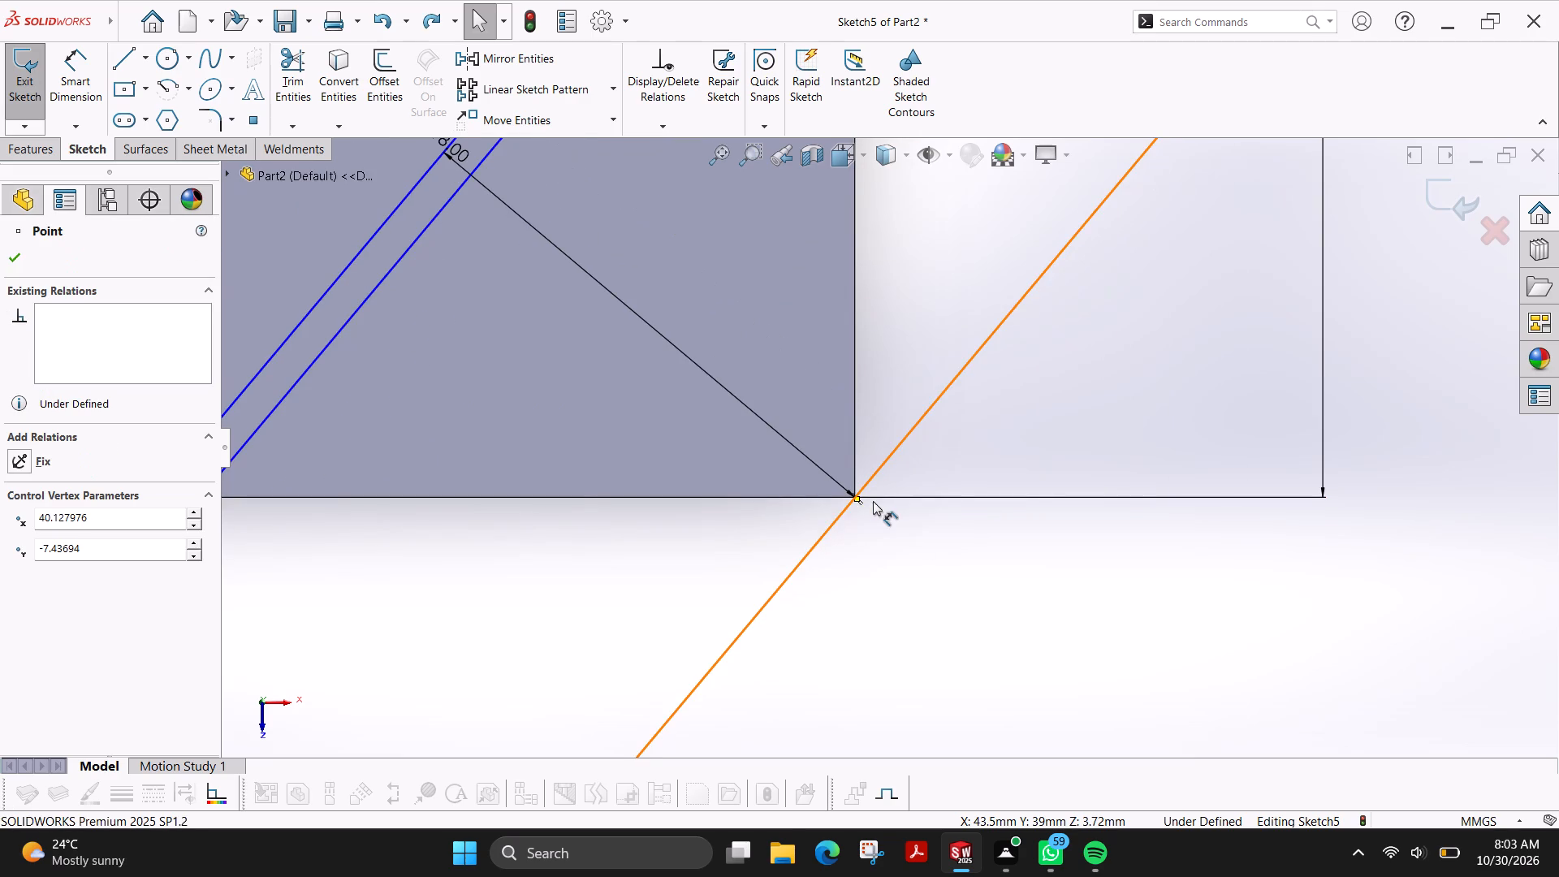
# Select the copied line that passes through the block's corner.
pyautogui.scroll(5, 787, 461)
pyautogui.scroll(2, 879, 339)
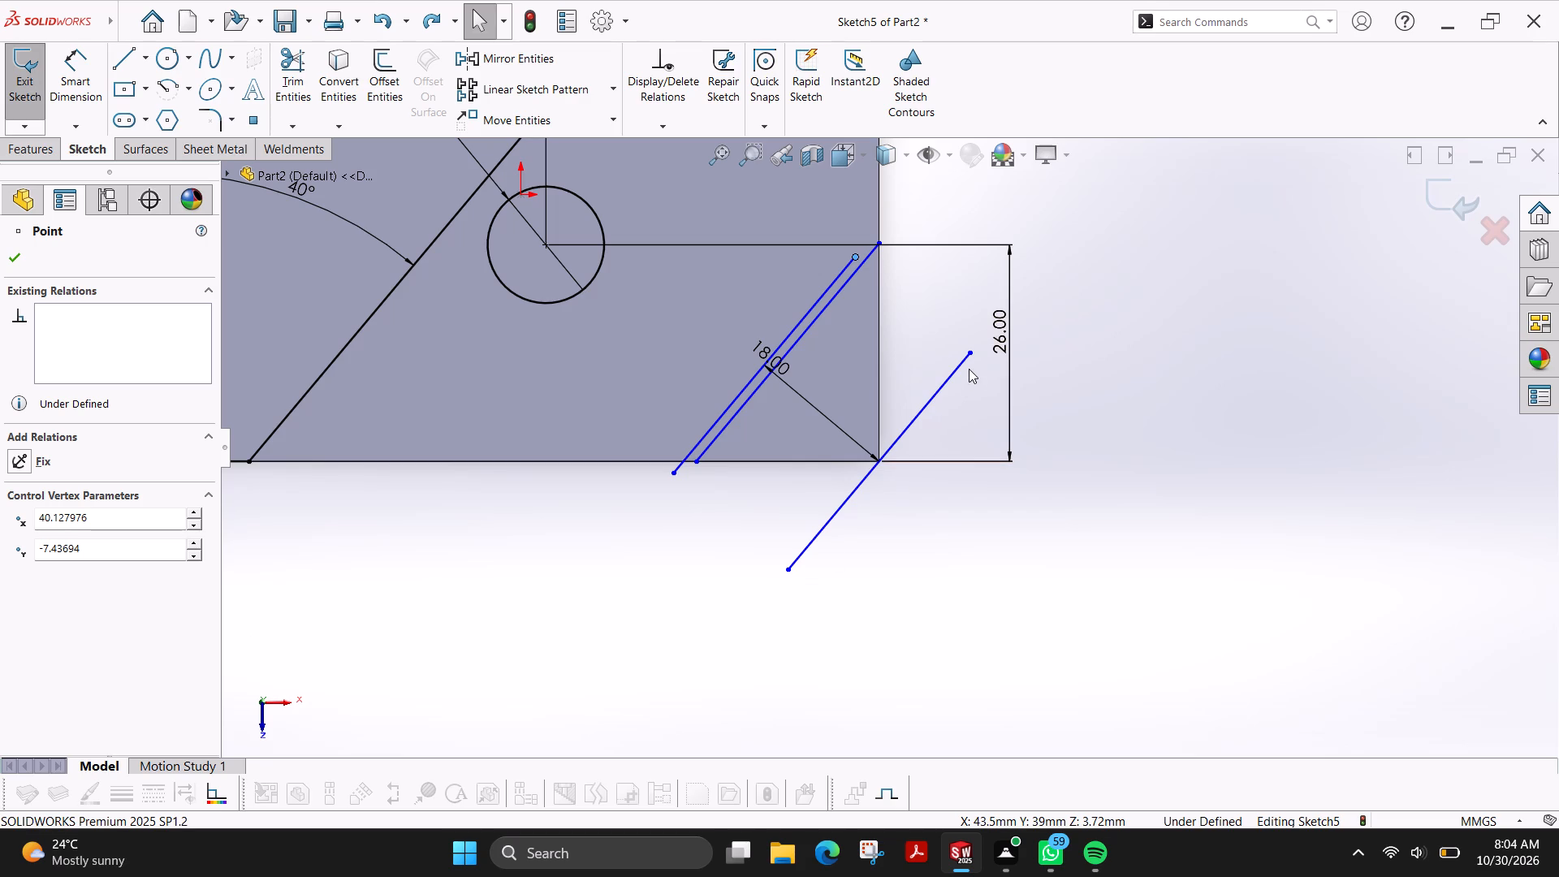
pyautogui.click(923, 410)
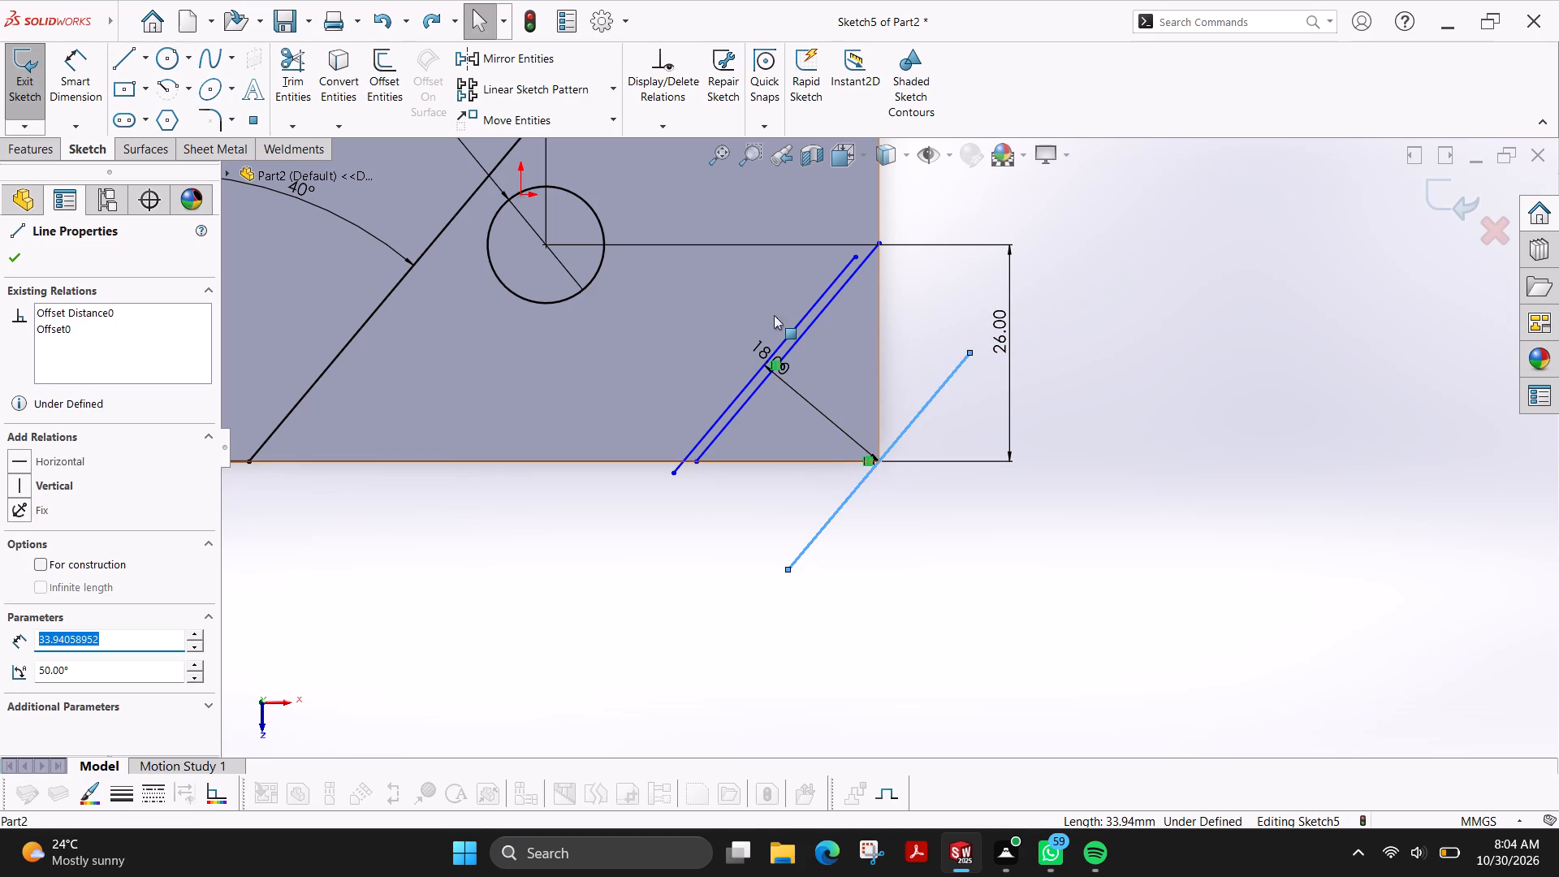
pyautogui.moveTo(756, 293); pyautogui.dragTo(951, 472)
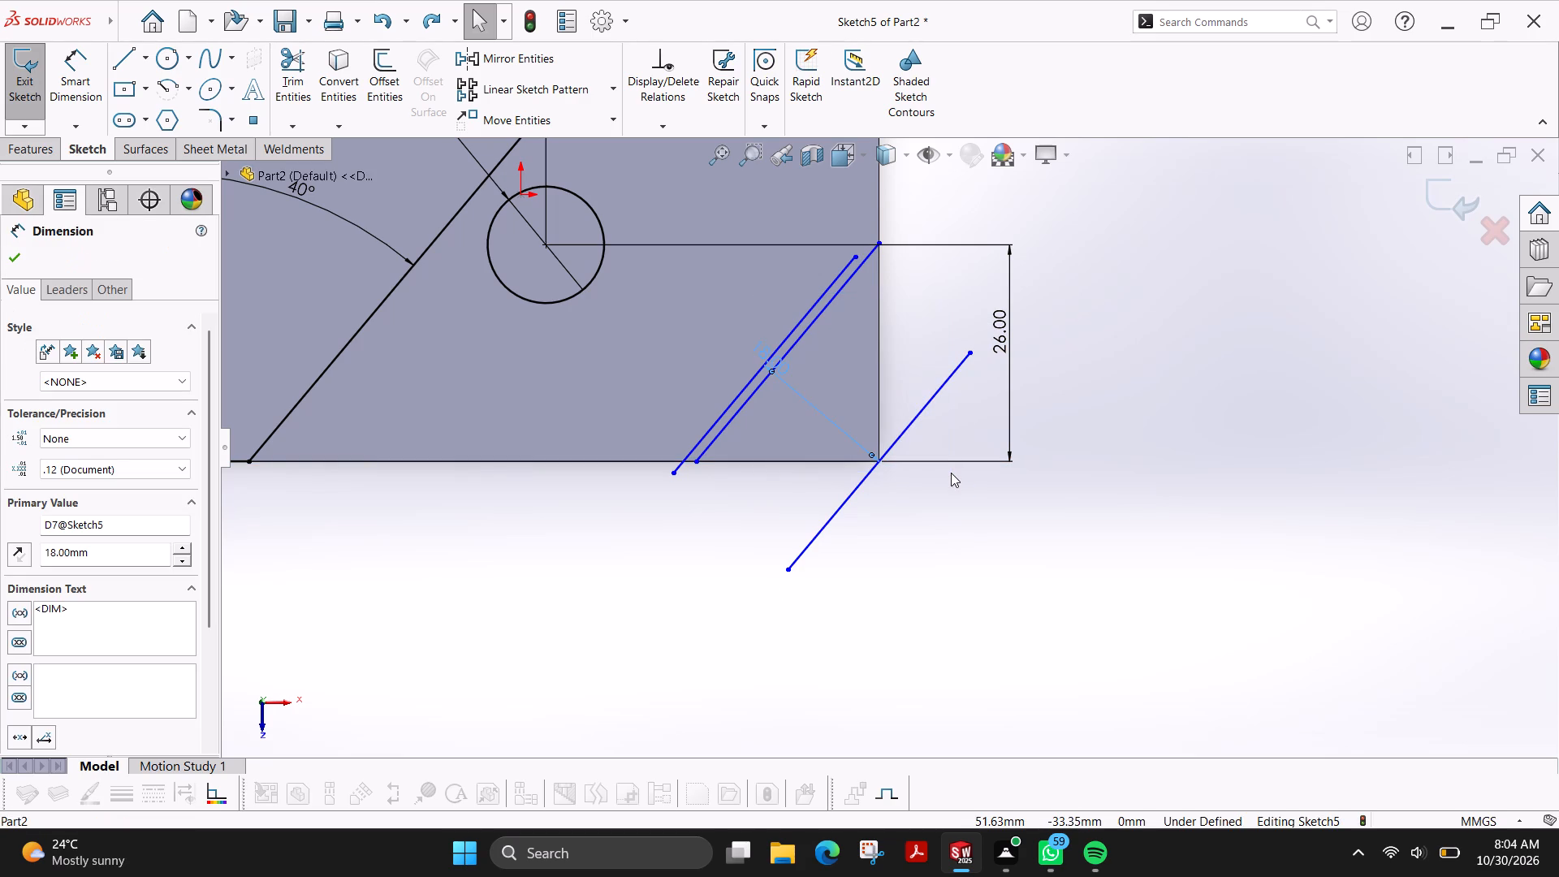
pyautogui.click(814, 541)
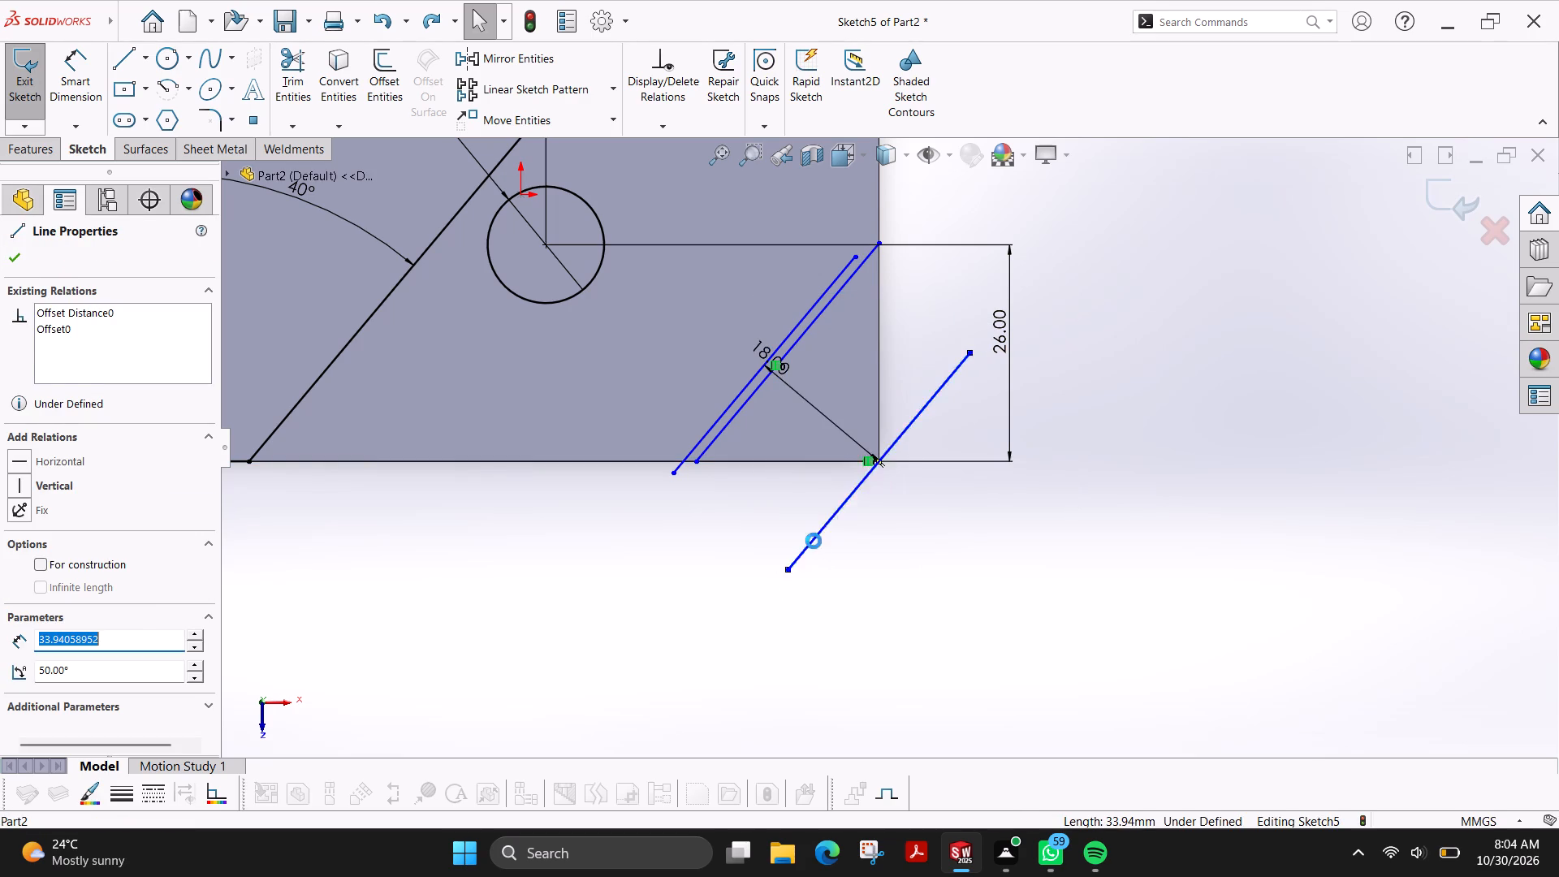
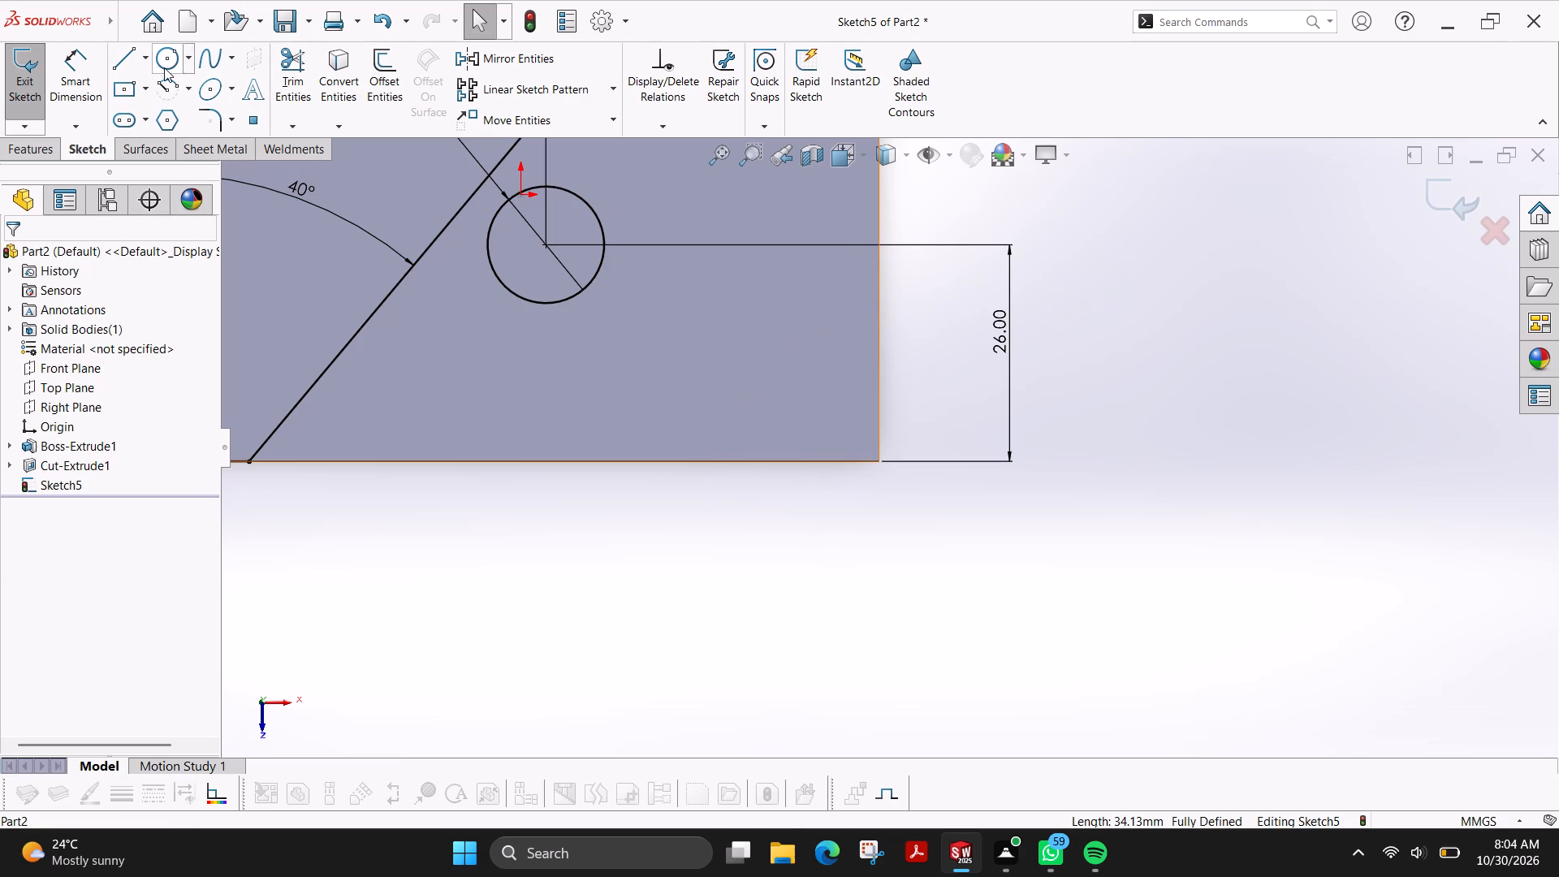
# Sketch two lines from the block's front right corner, one along the side edge and one about 37 mm along the front edge.
pyautogui.click(130, 58)
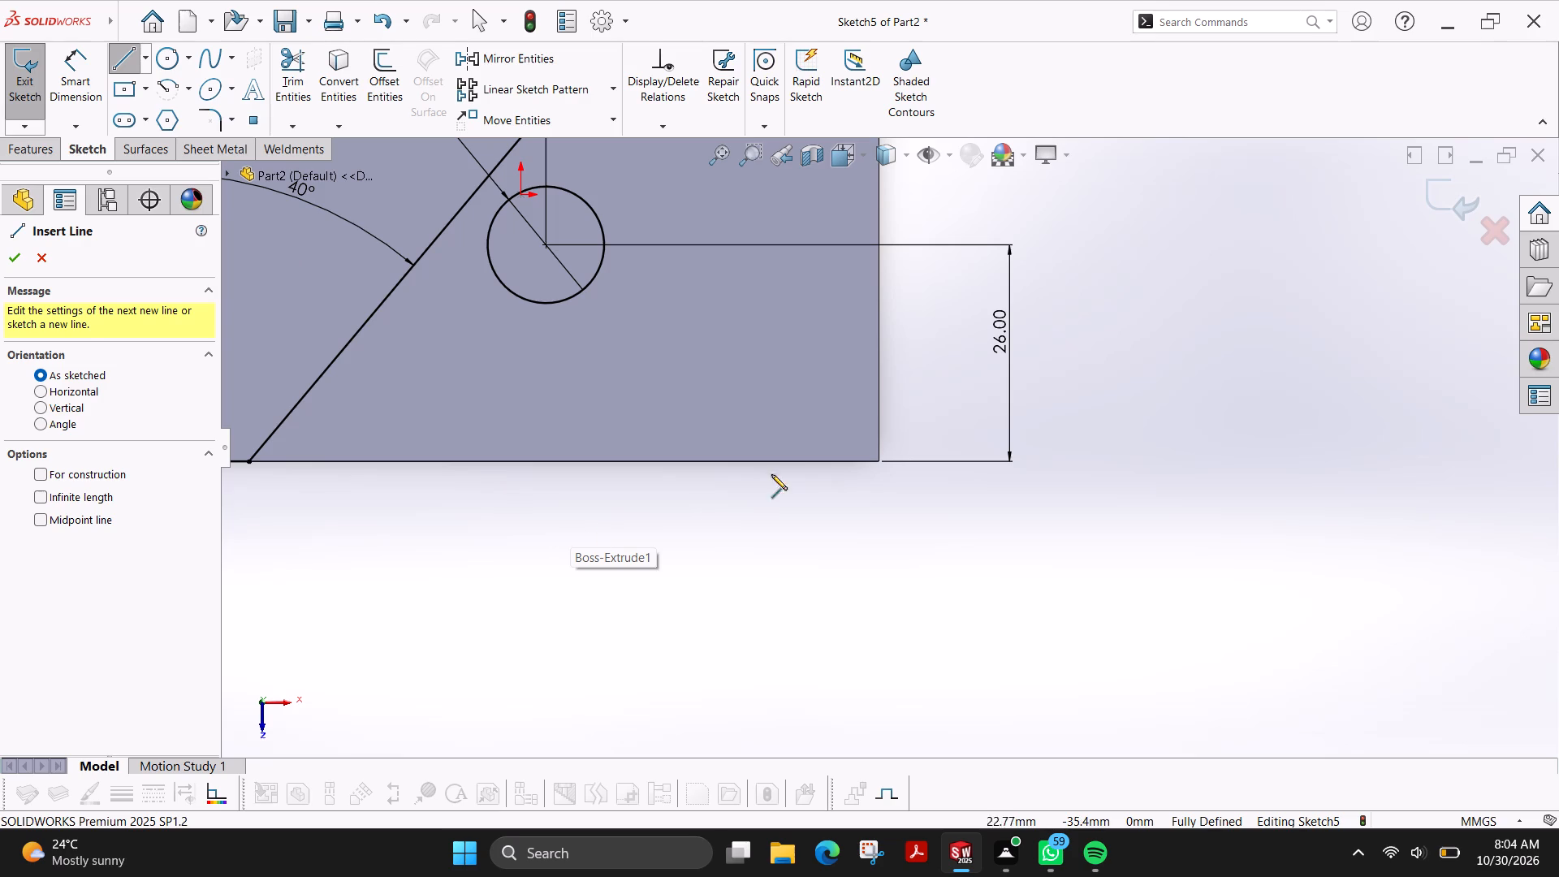
pyautogui.click(877, 462)
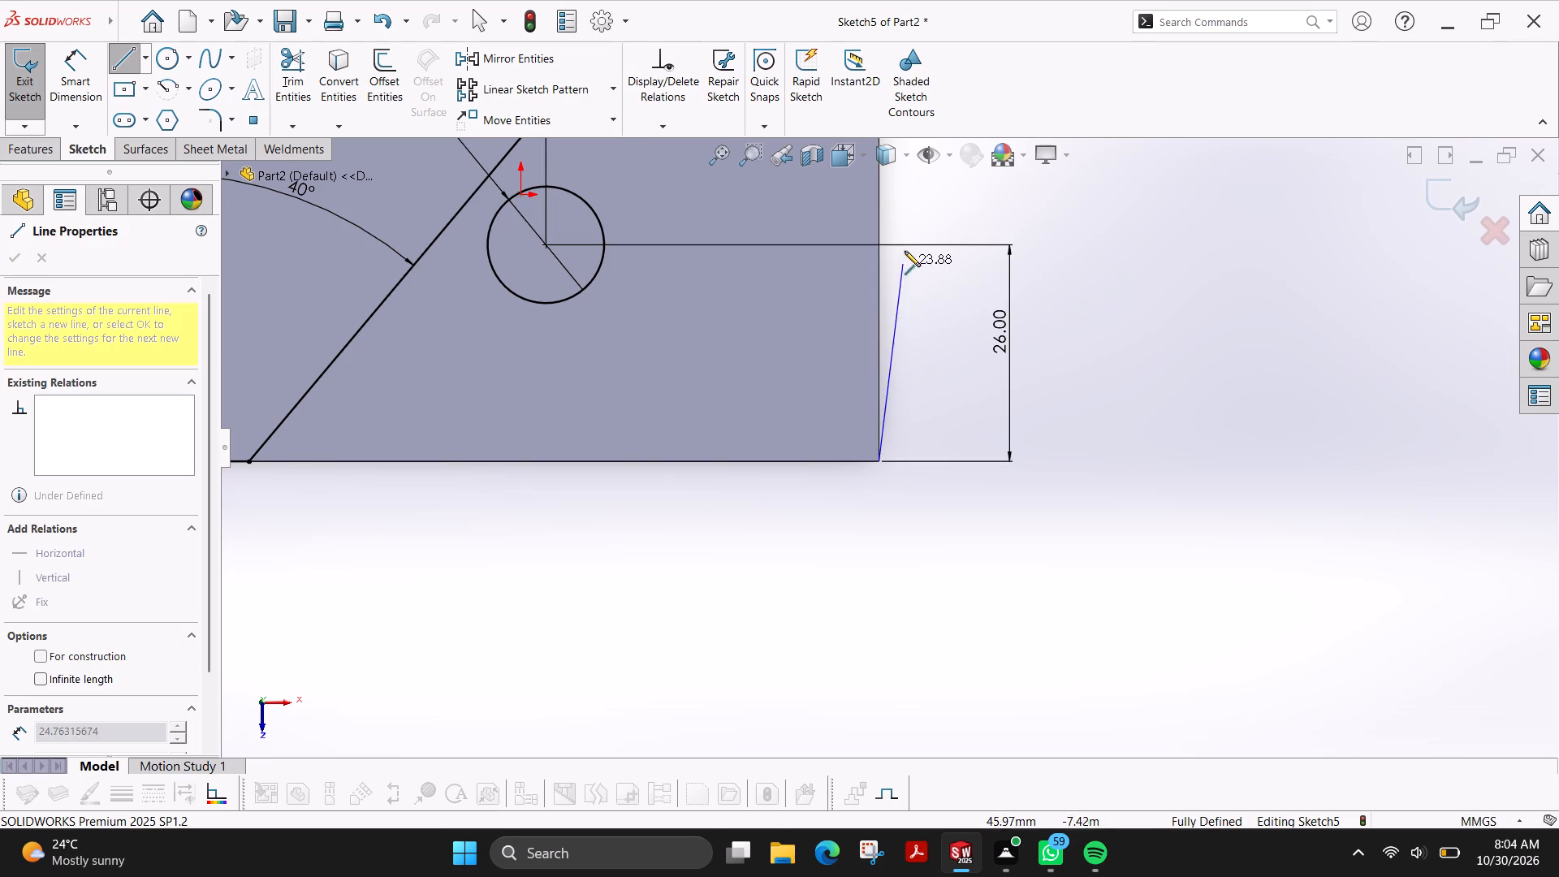
pyautogui.click(879, 201)
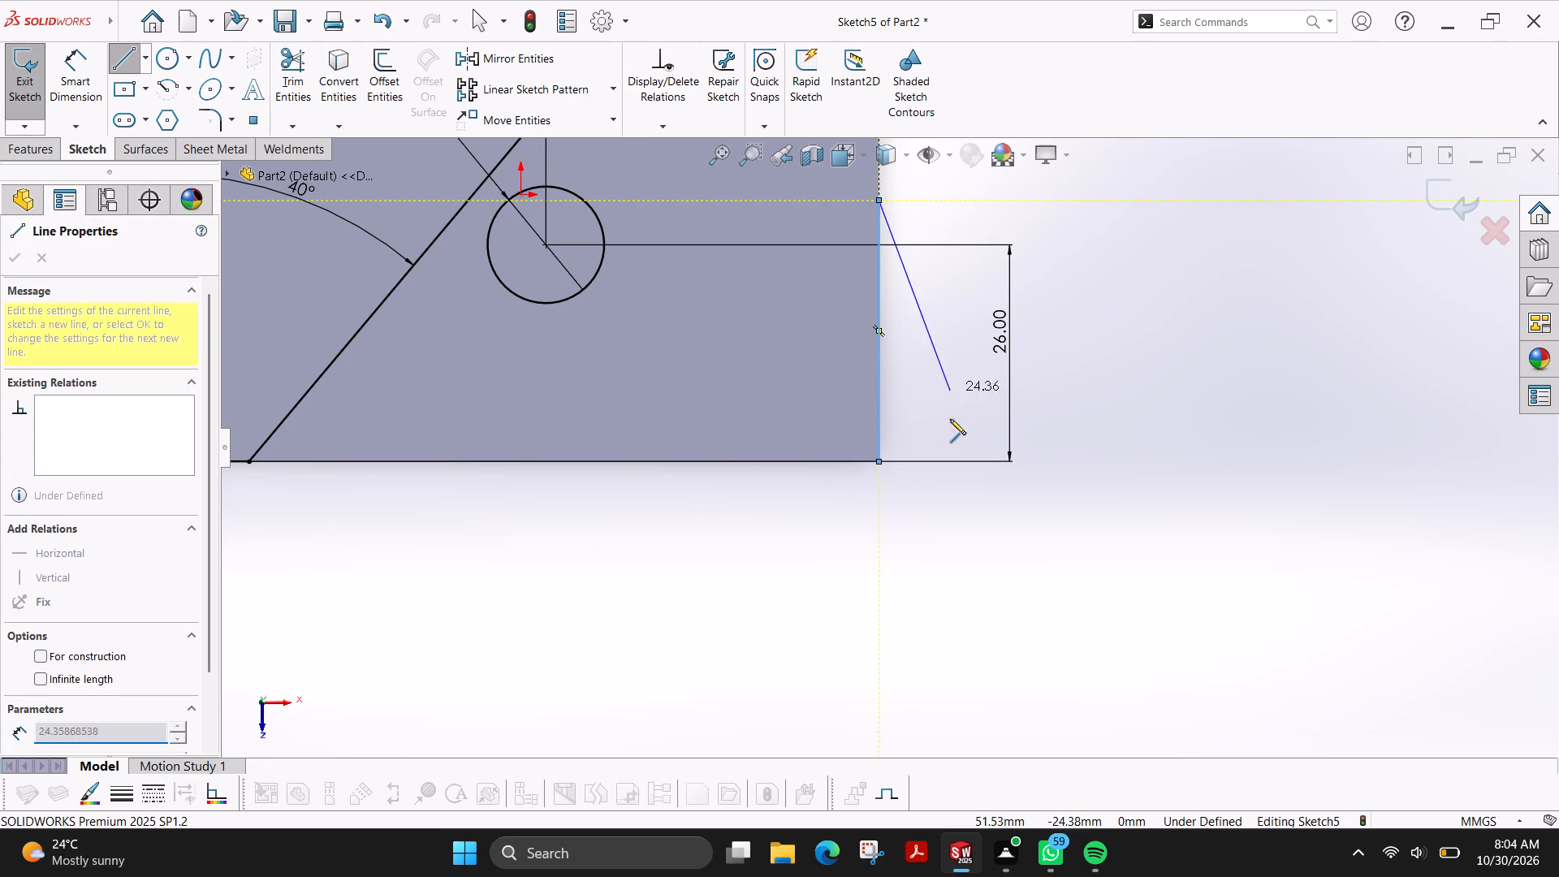
pyautogui.press('Escape')
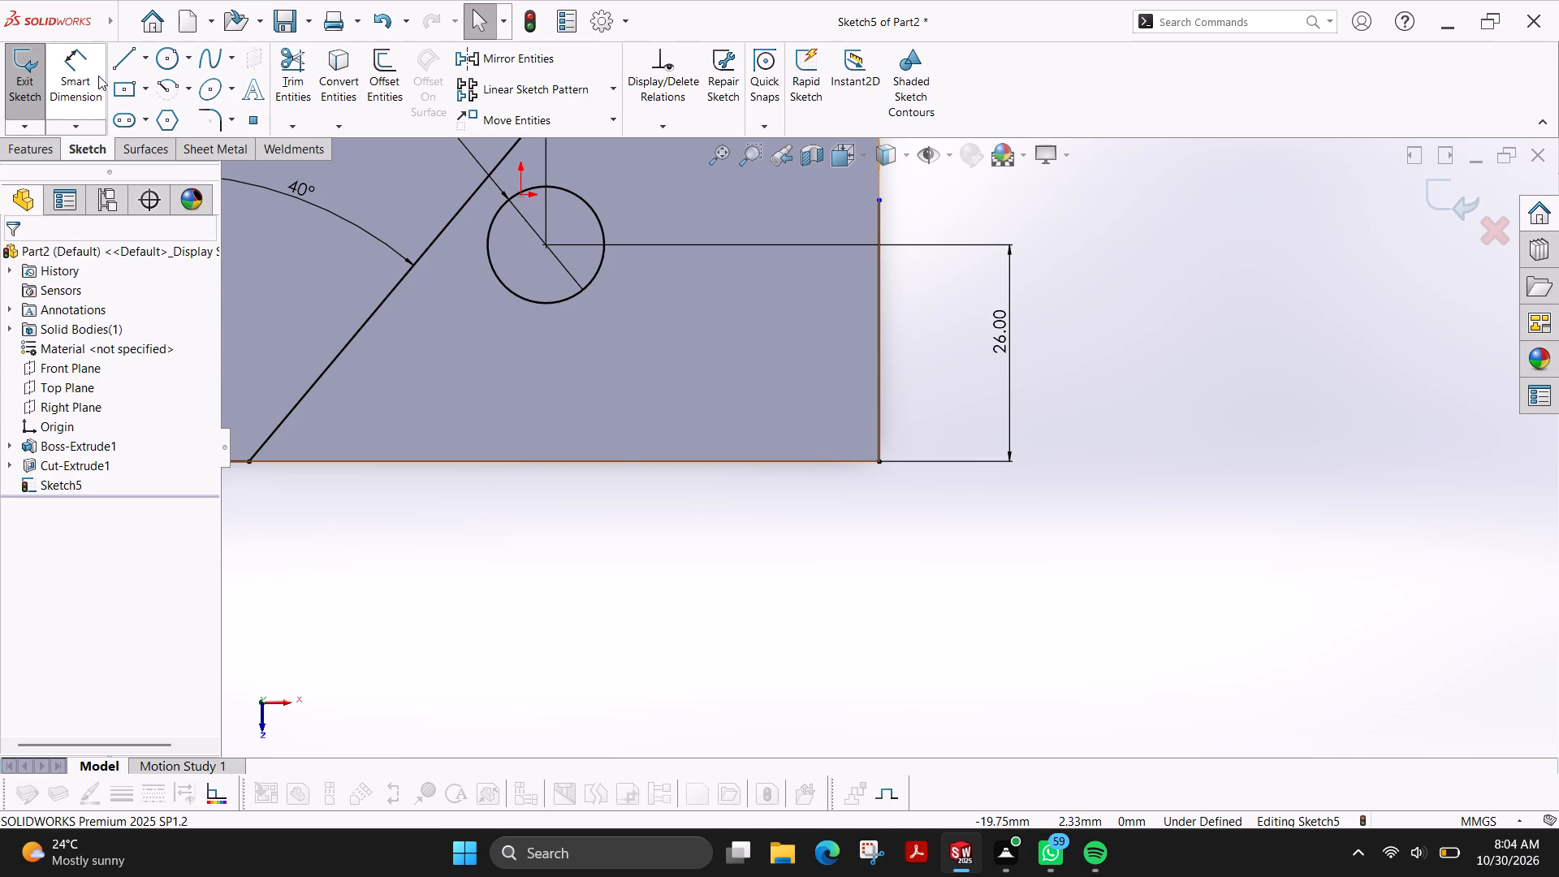
pyautogui.click(116, 60)
pyautogui.click(879, 460)
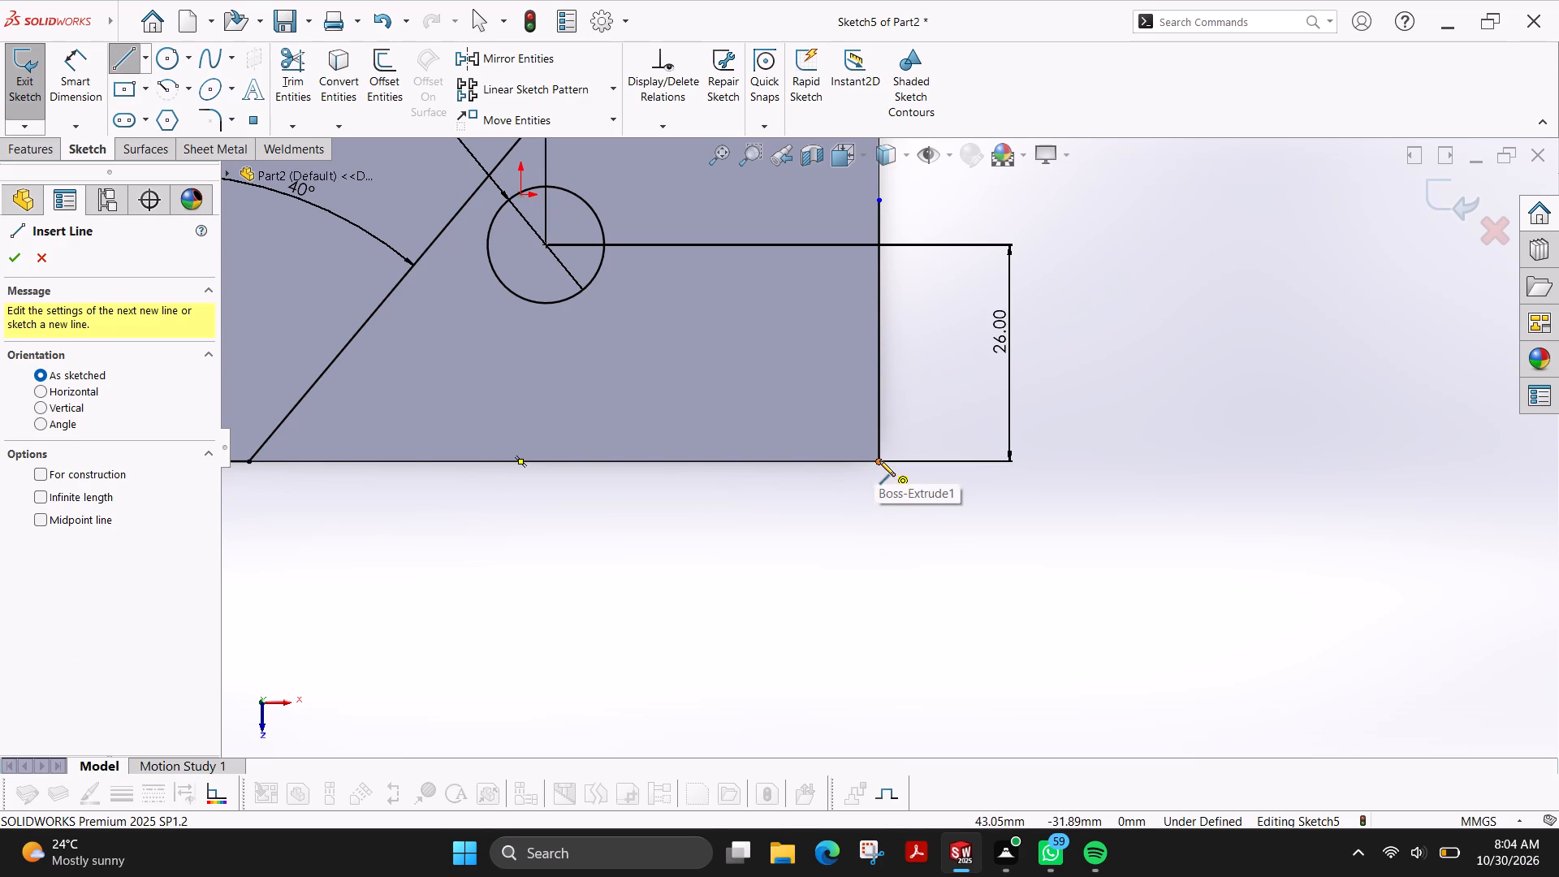
pyautogui.click(568, 460)
pyautogui.press('Escape')
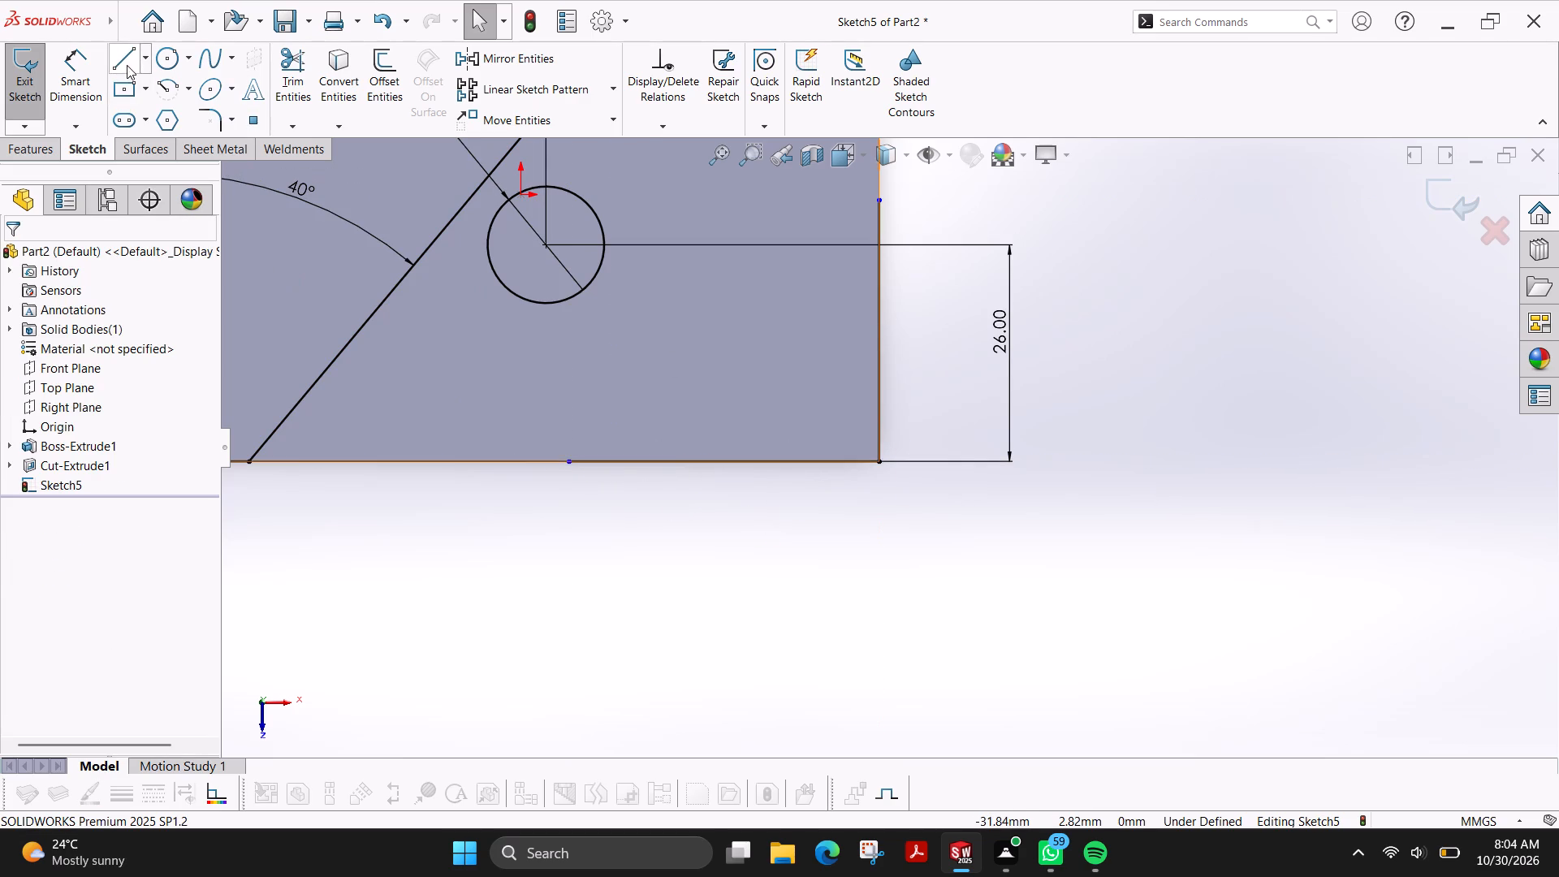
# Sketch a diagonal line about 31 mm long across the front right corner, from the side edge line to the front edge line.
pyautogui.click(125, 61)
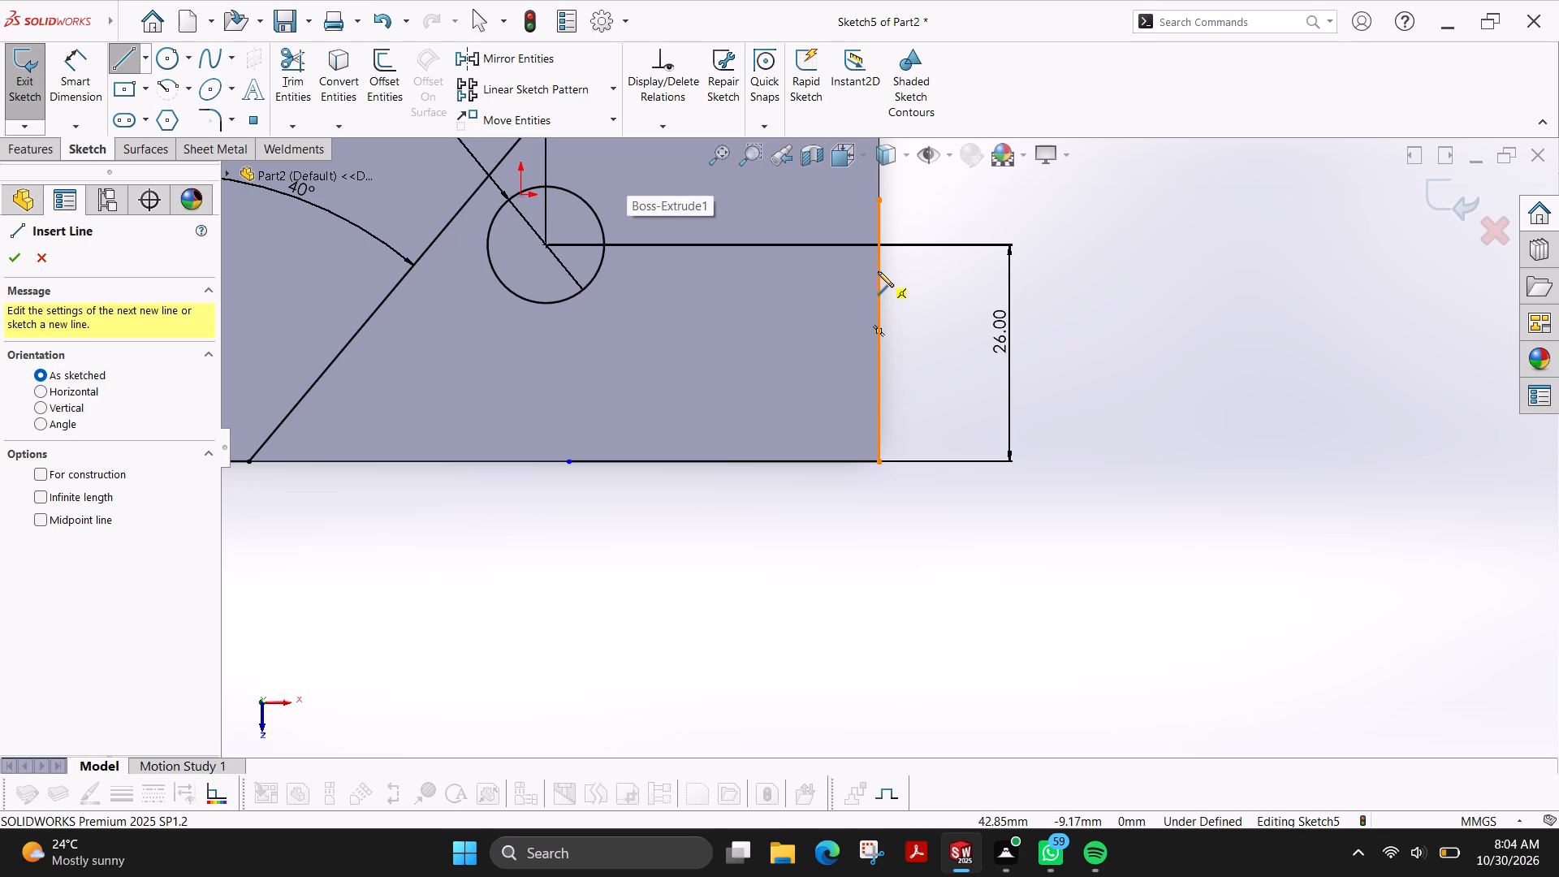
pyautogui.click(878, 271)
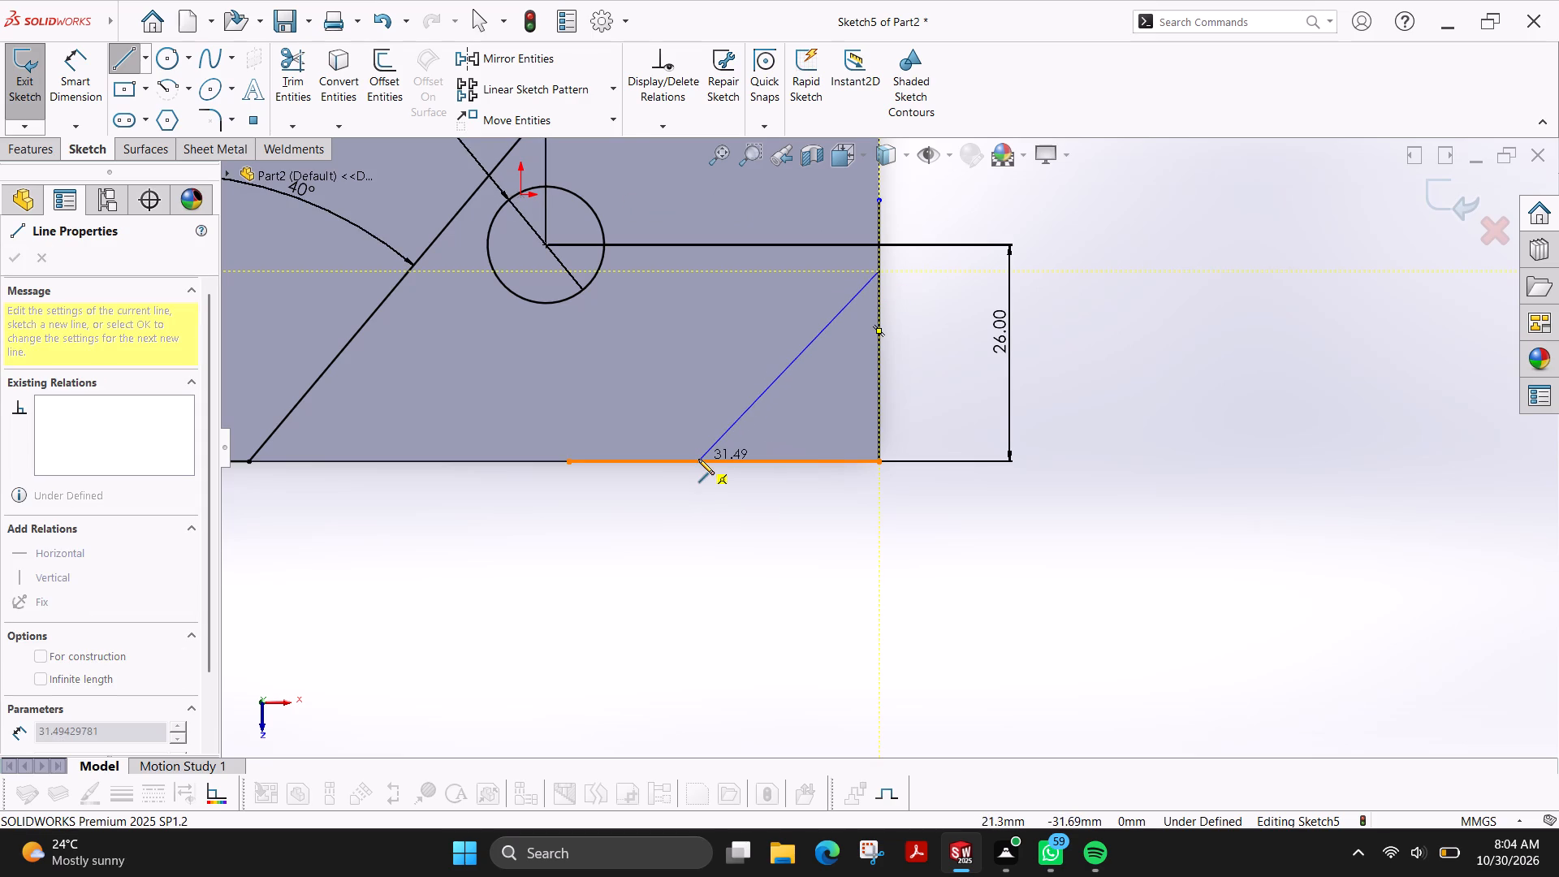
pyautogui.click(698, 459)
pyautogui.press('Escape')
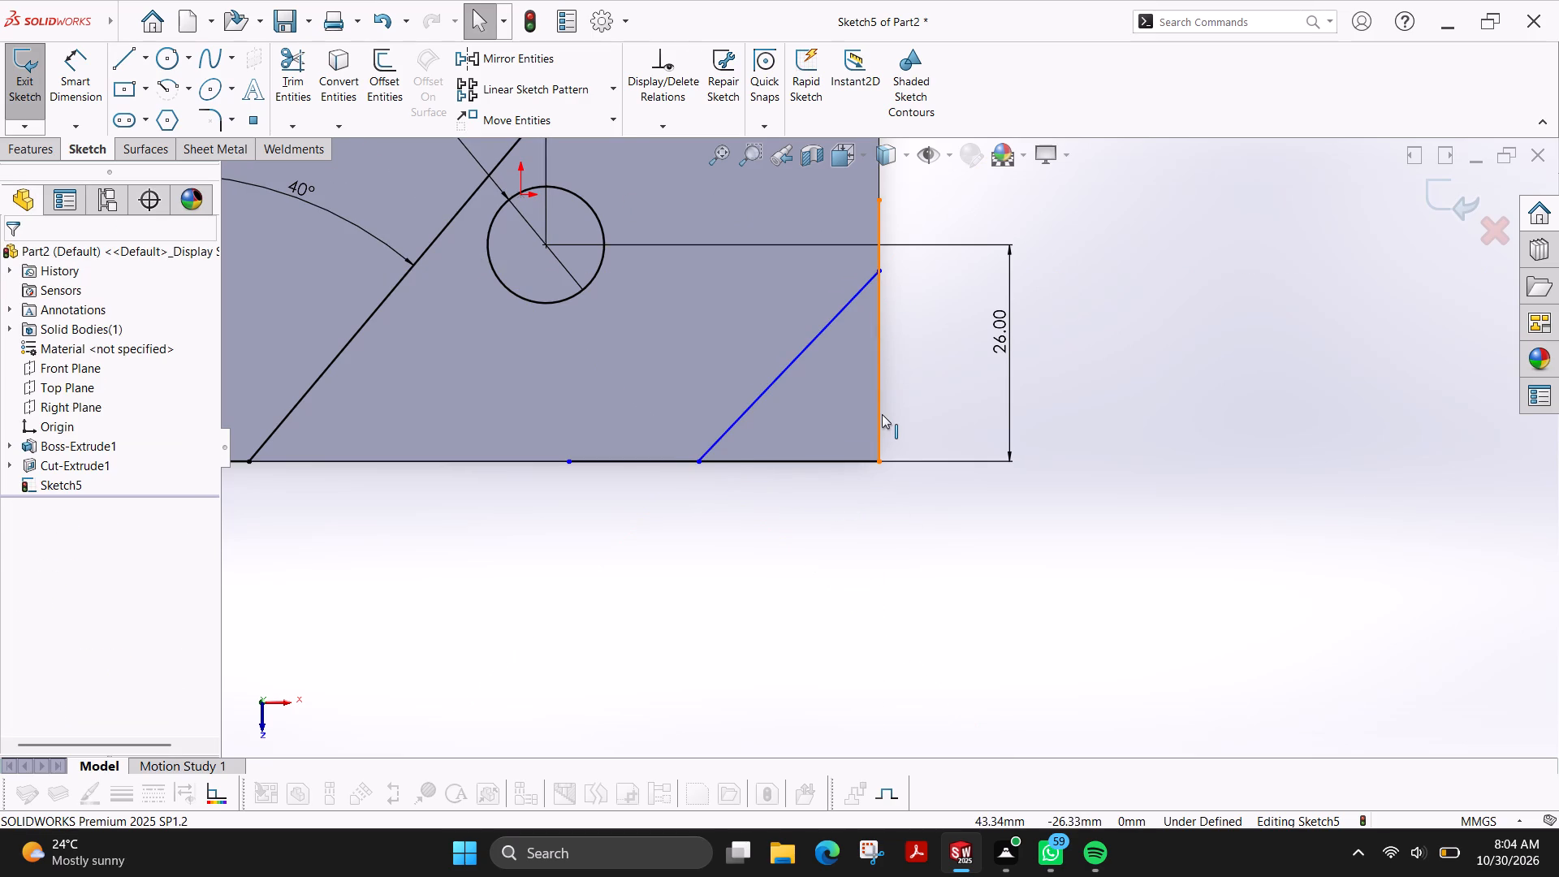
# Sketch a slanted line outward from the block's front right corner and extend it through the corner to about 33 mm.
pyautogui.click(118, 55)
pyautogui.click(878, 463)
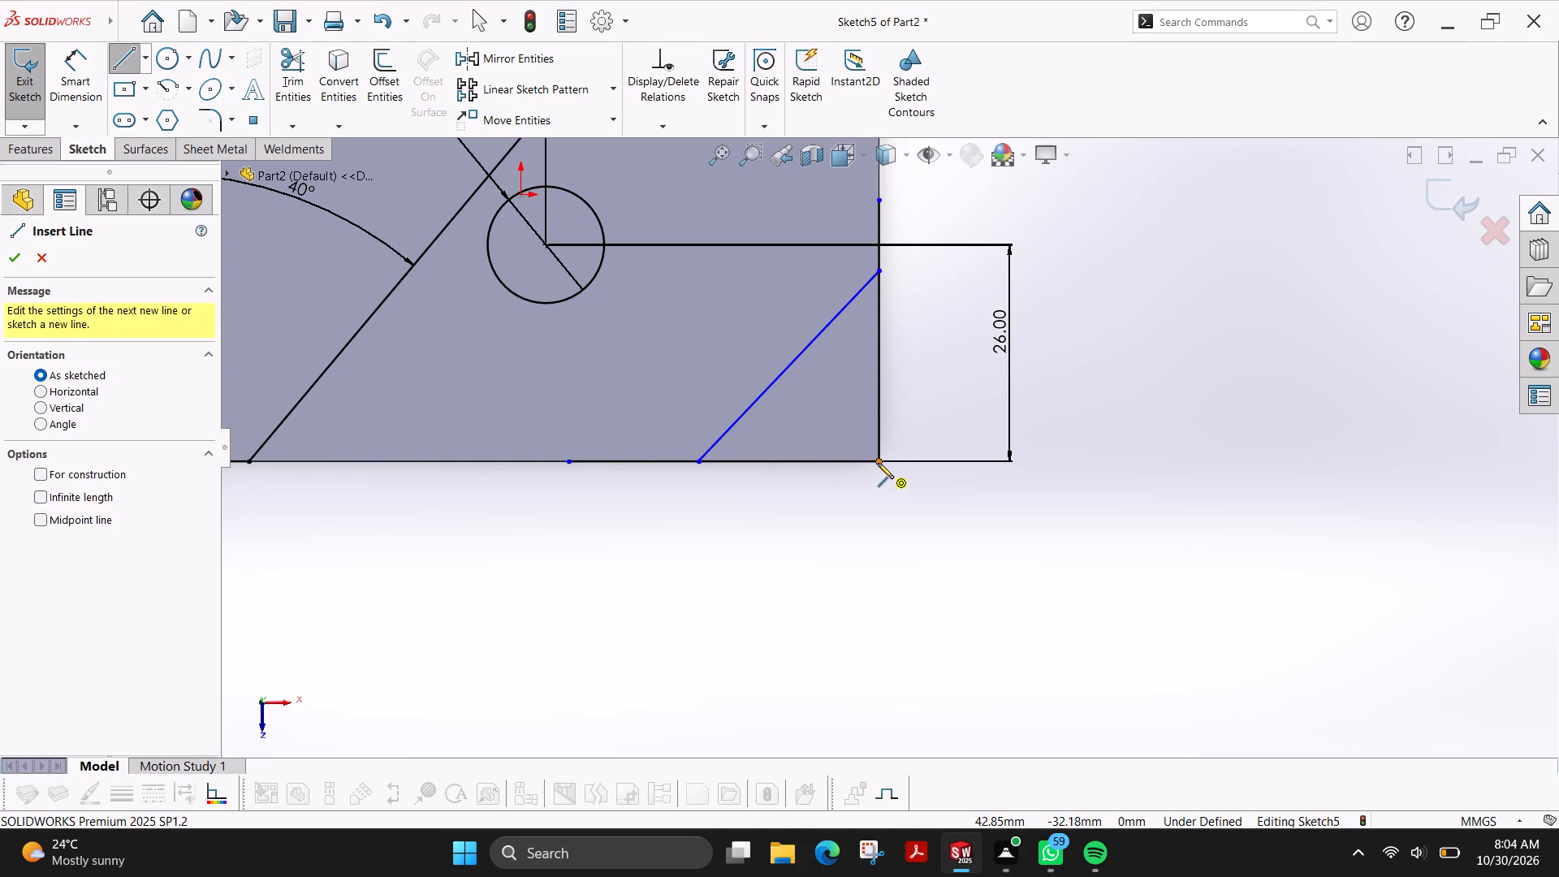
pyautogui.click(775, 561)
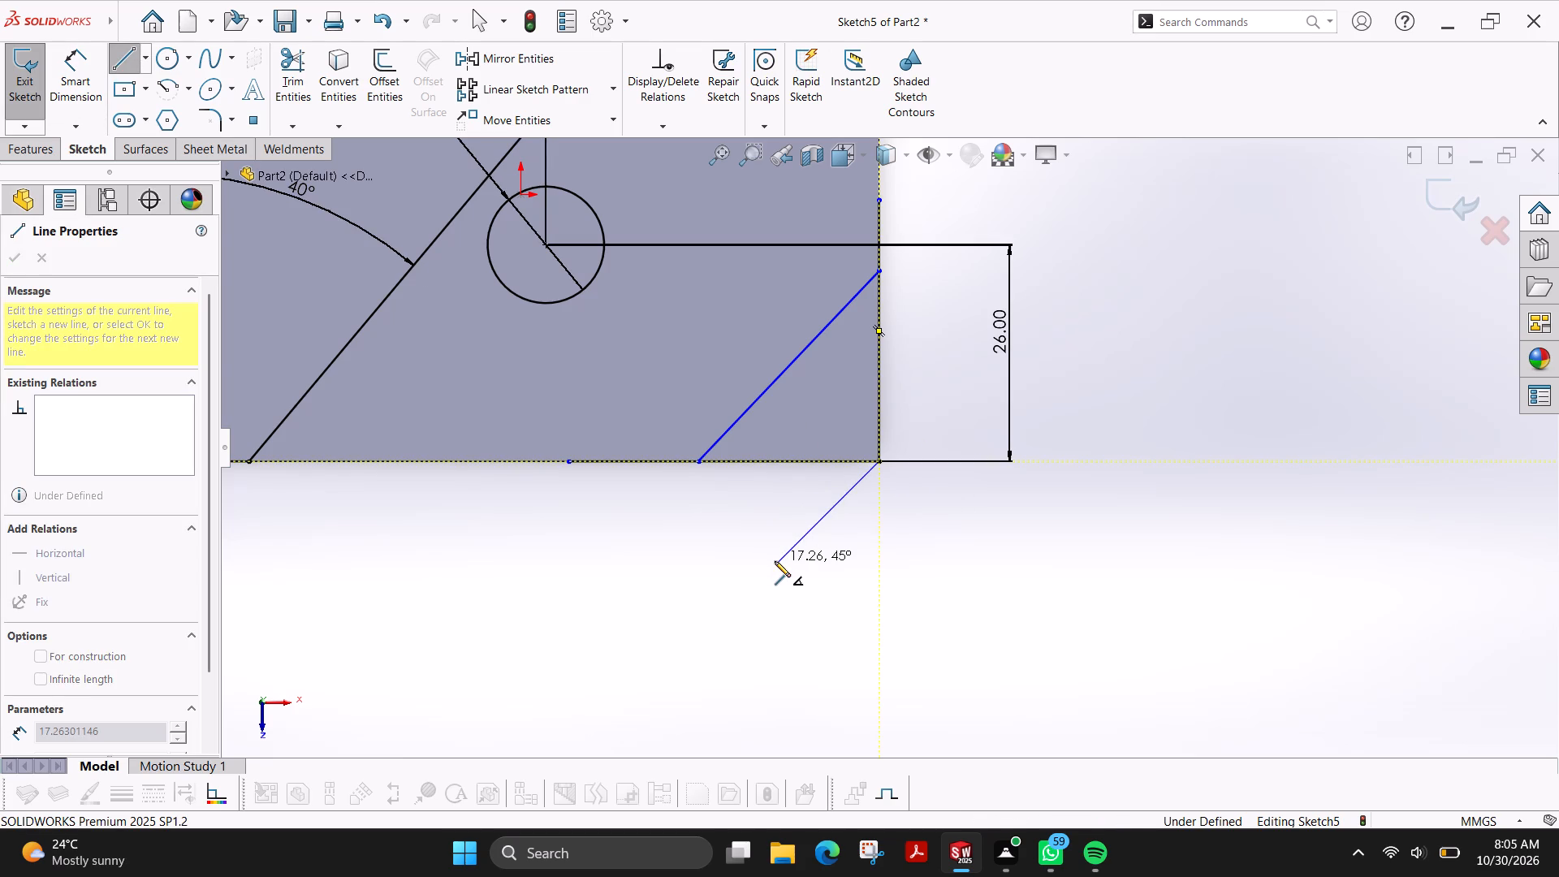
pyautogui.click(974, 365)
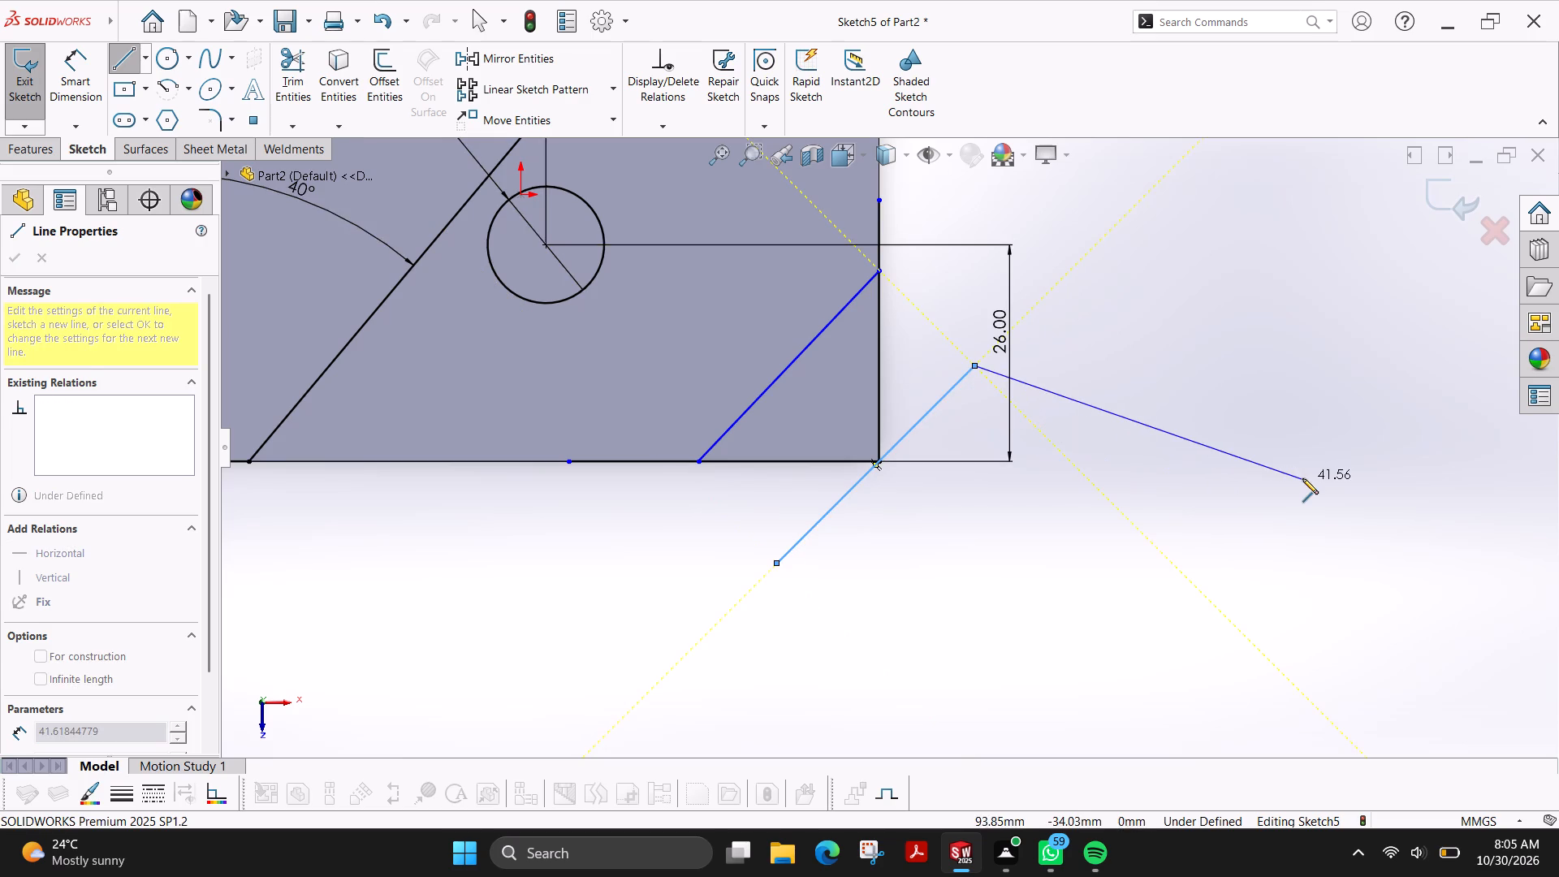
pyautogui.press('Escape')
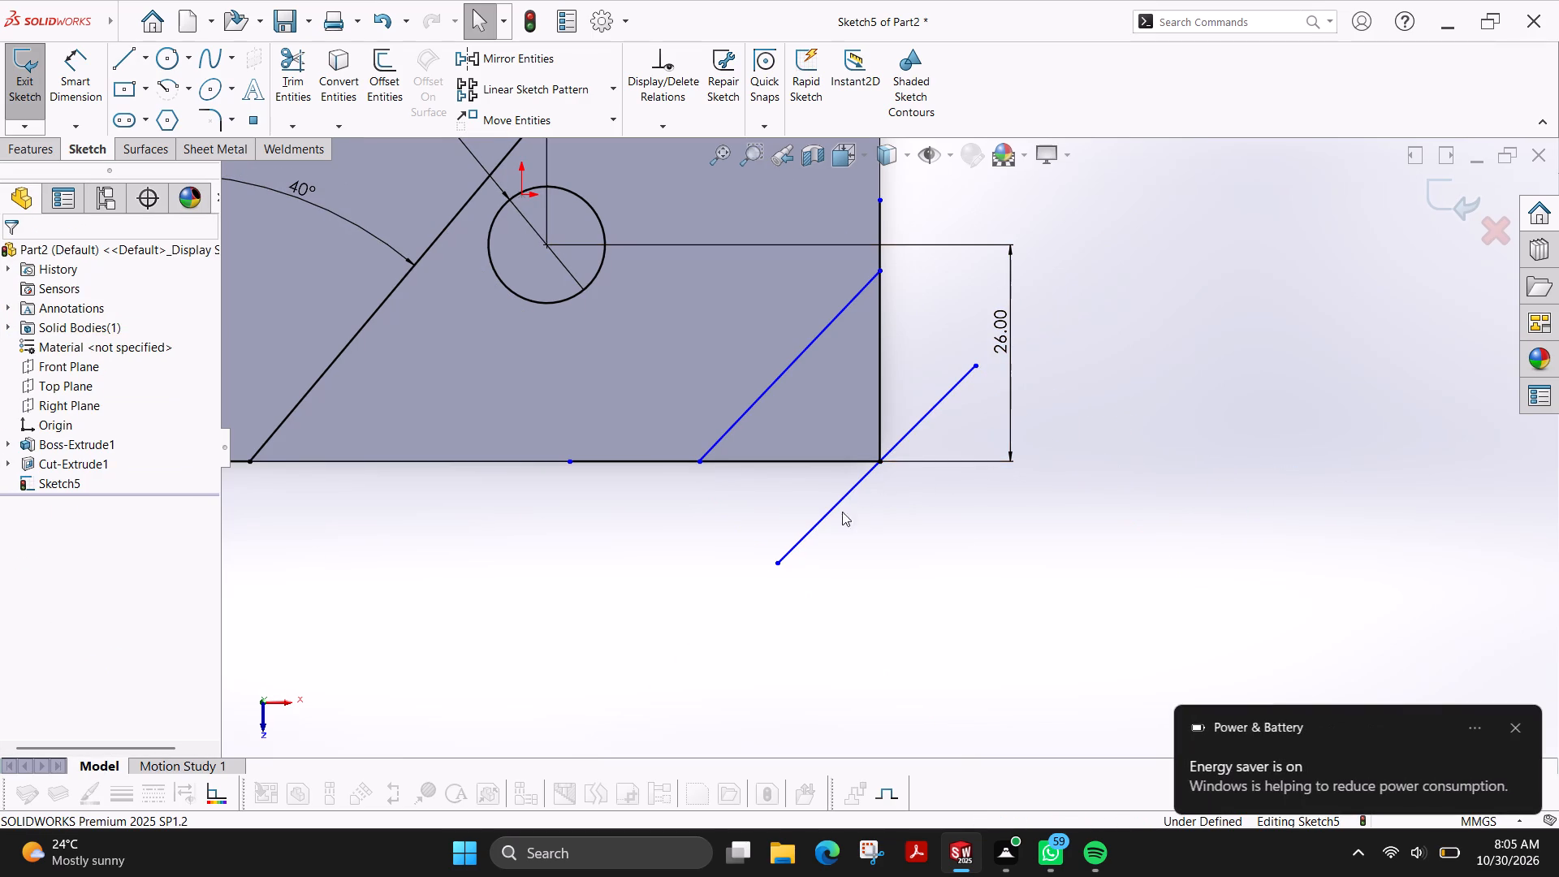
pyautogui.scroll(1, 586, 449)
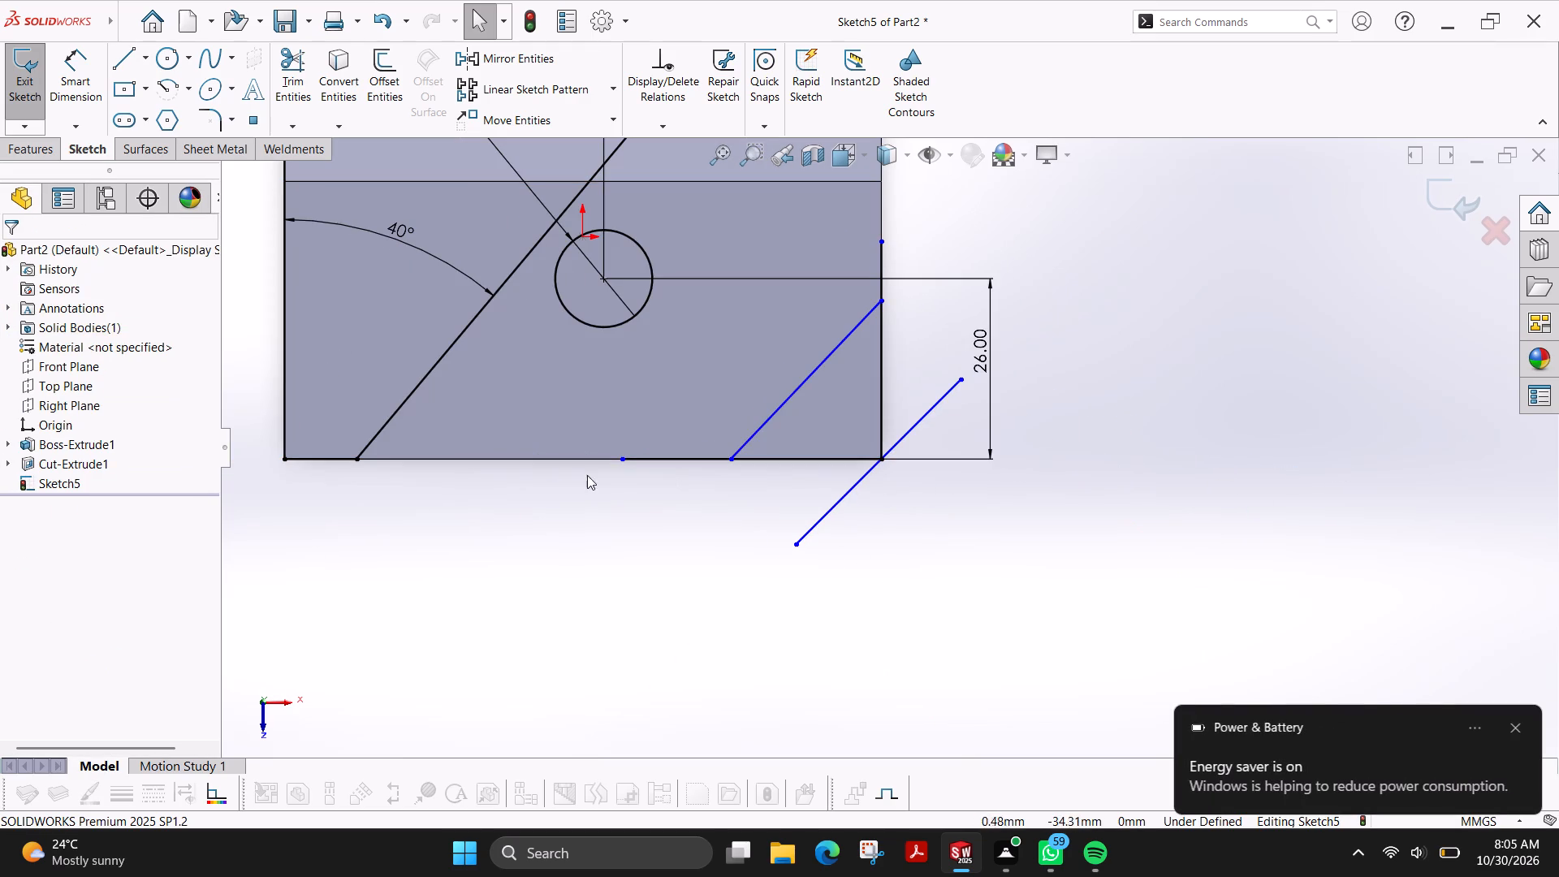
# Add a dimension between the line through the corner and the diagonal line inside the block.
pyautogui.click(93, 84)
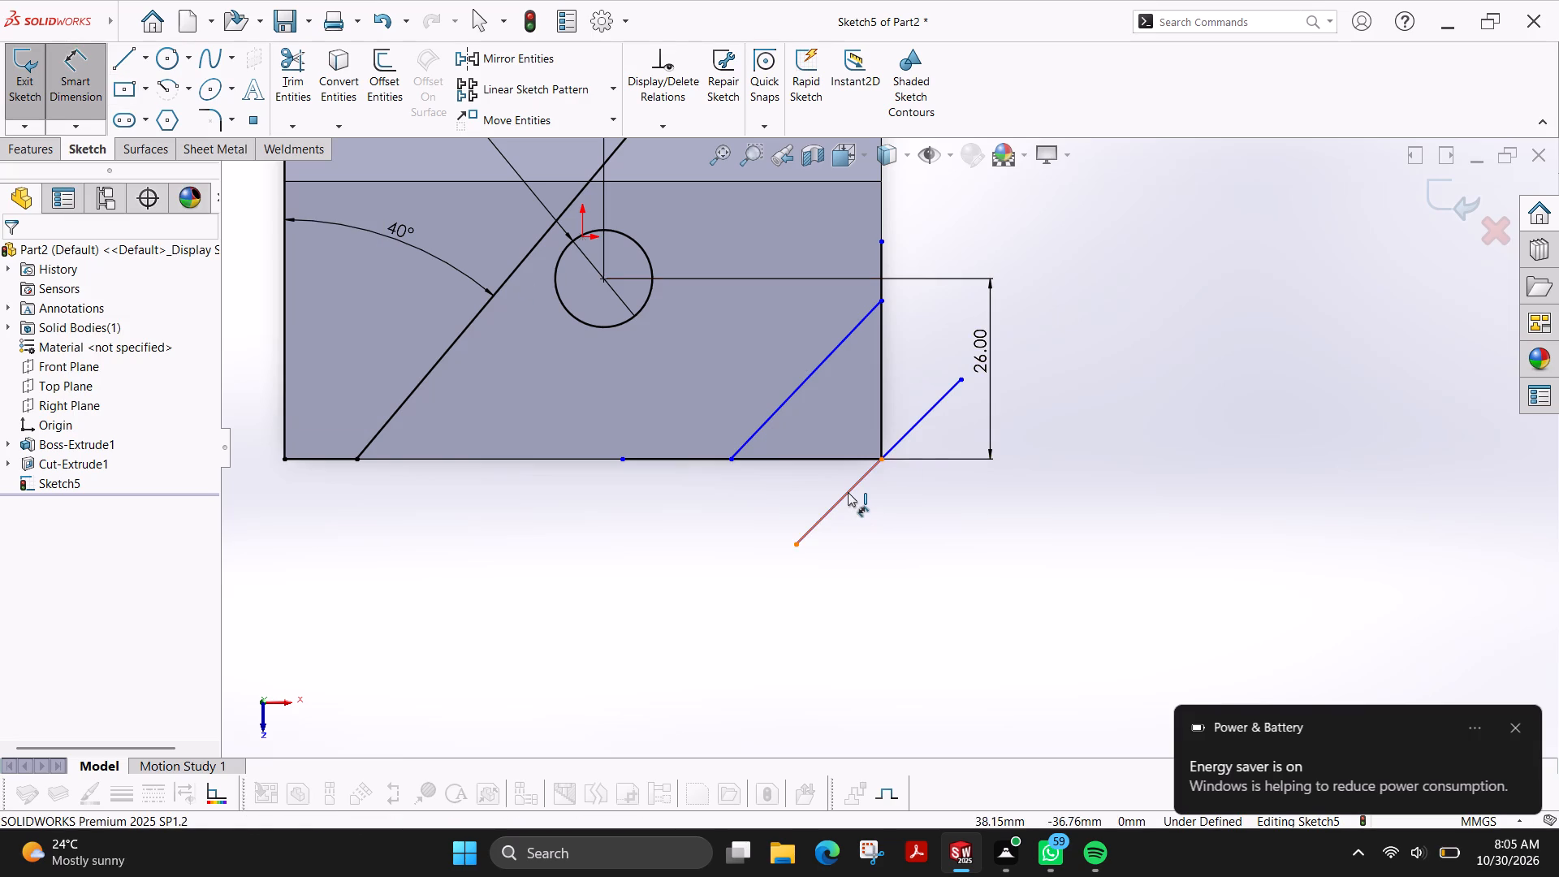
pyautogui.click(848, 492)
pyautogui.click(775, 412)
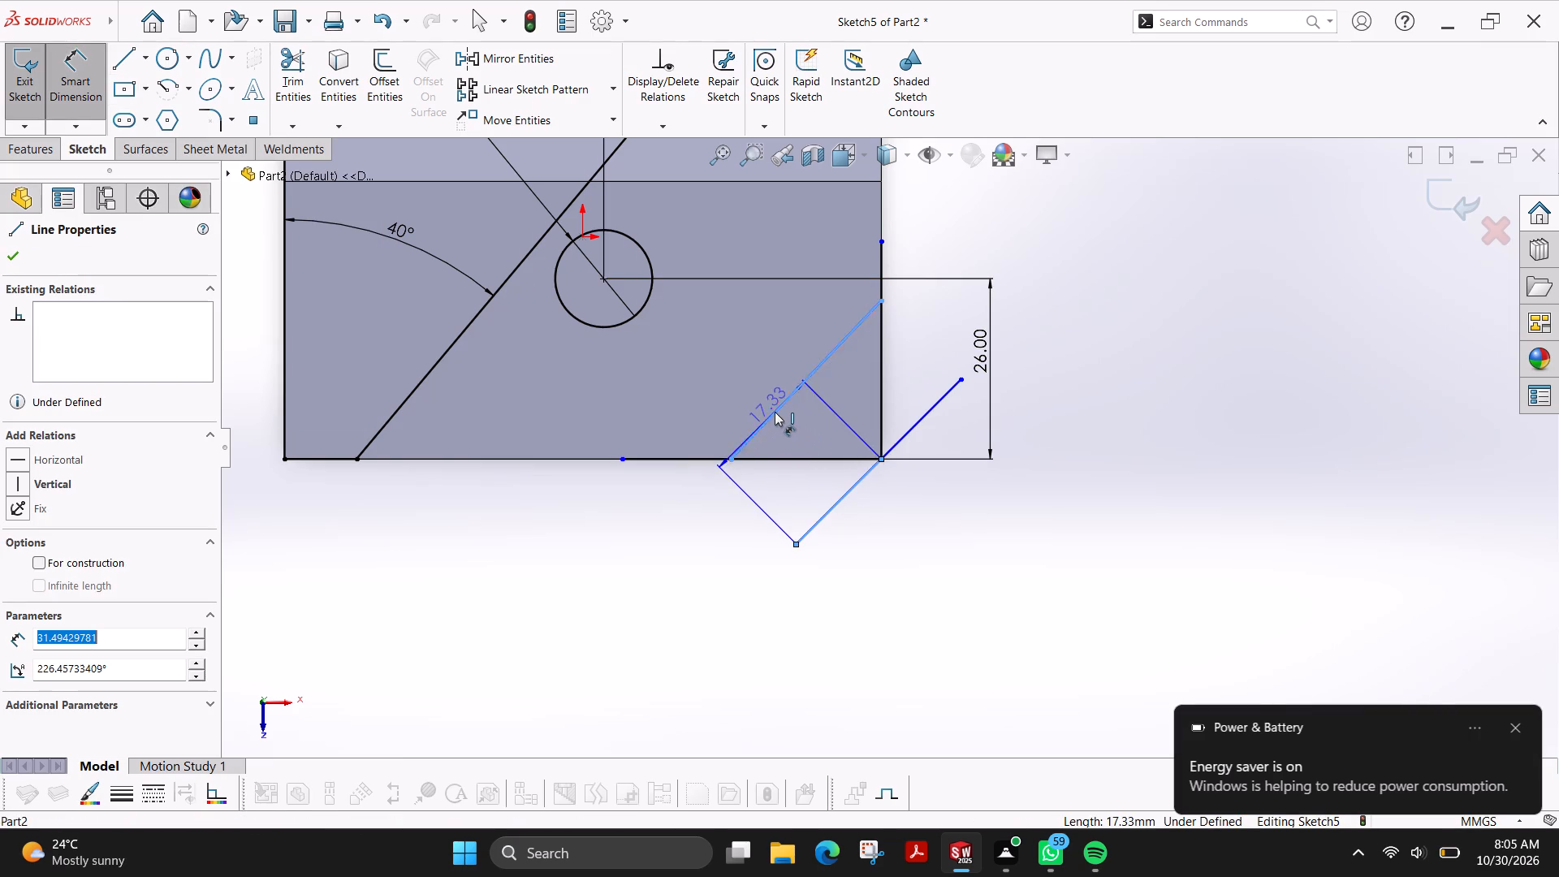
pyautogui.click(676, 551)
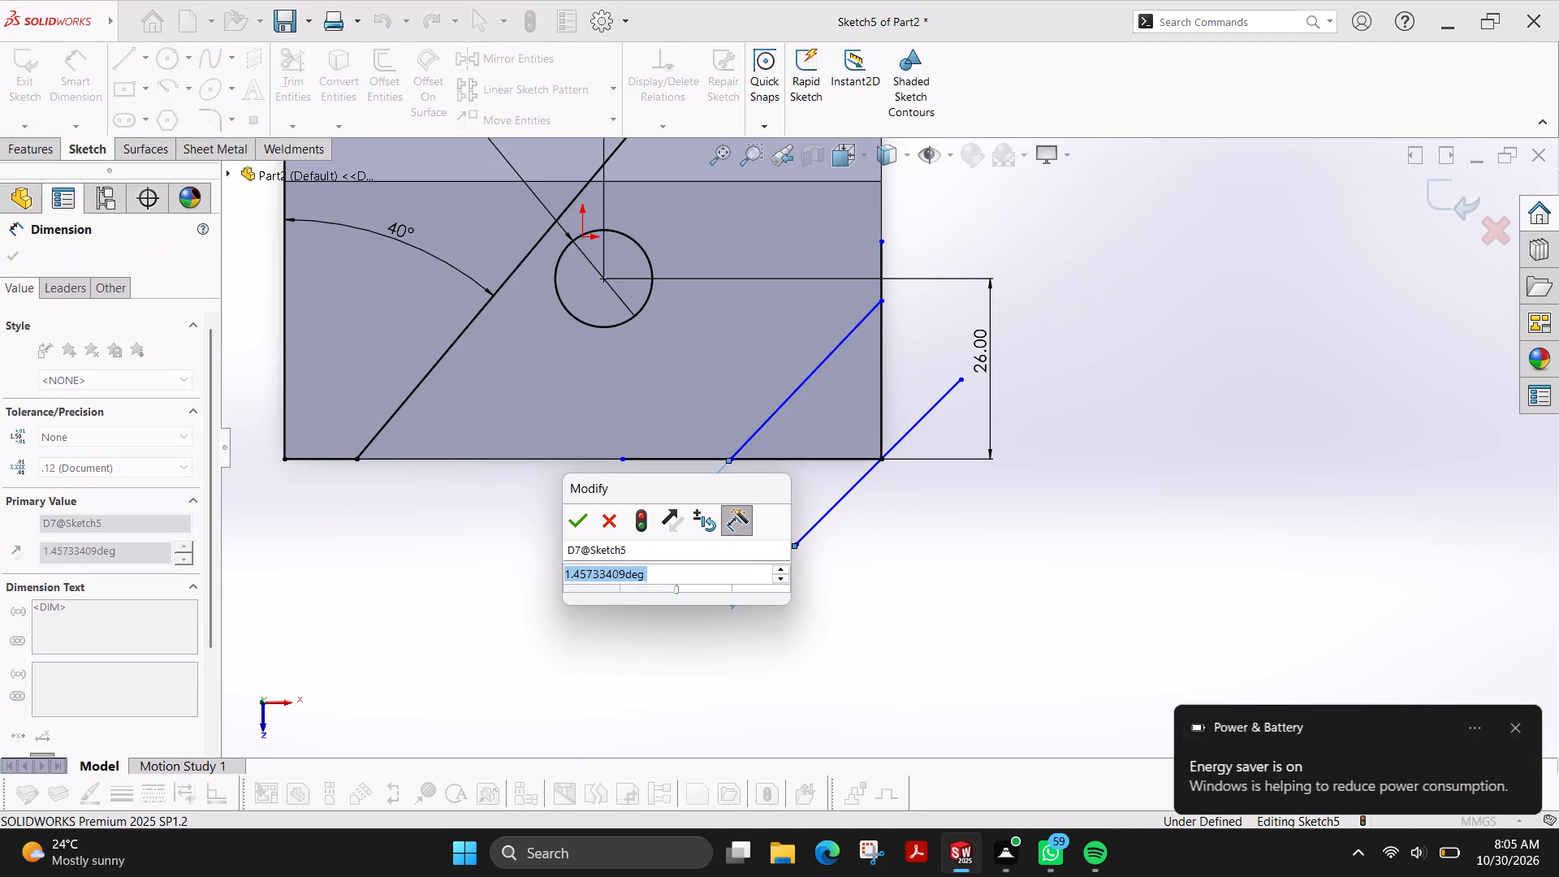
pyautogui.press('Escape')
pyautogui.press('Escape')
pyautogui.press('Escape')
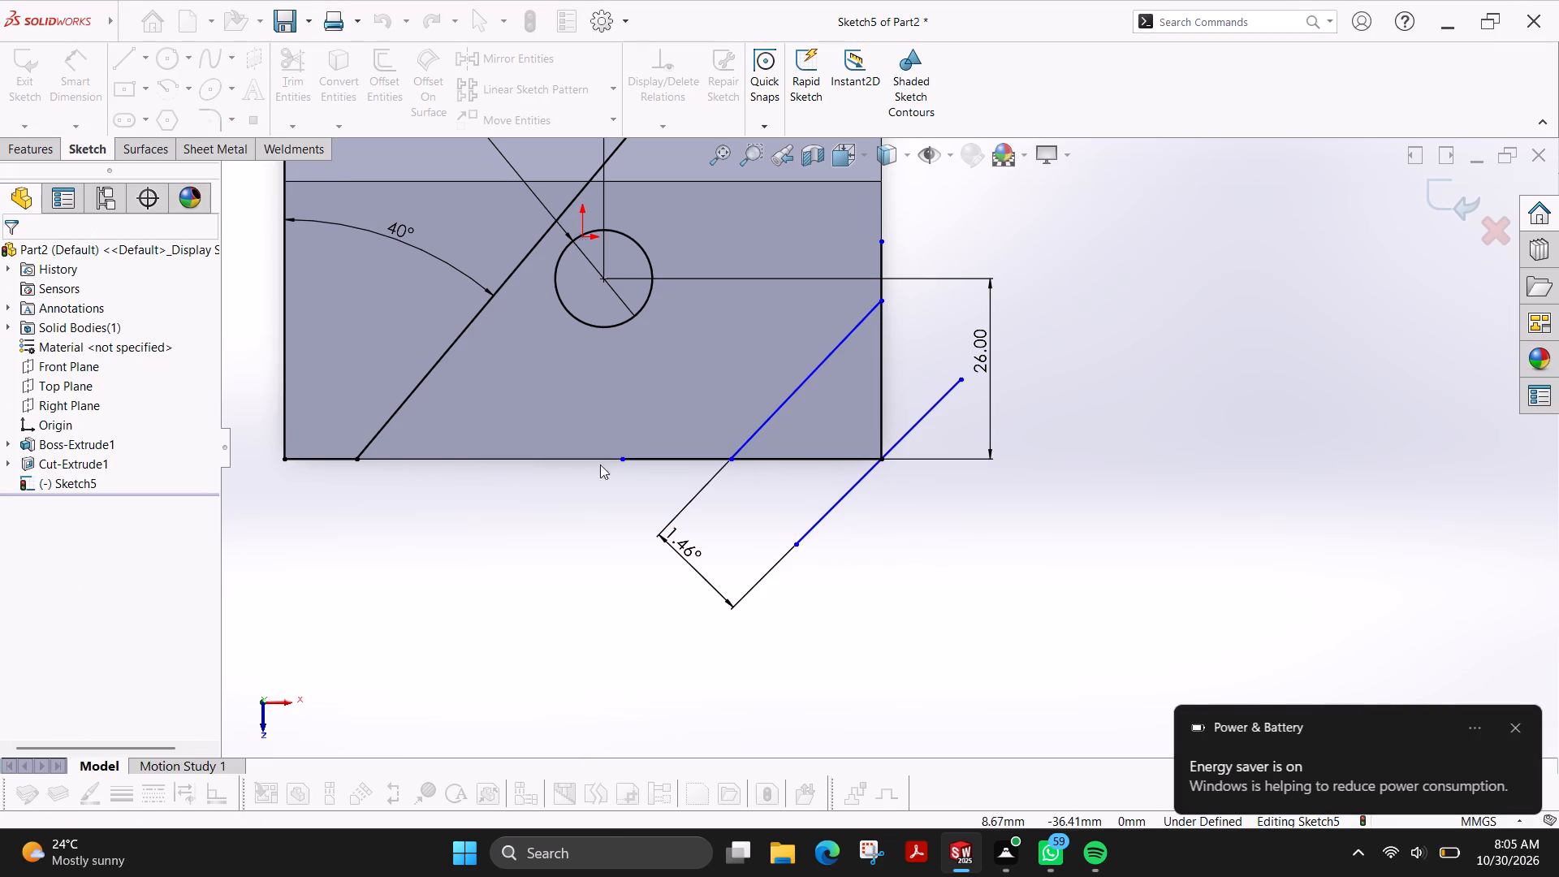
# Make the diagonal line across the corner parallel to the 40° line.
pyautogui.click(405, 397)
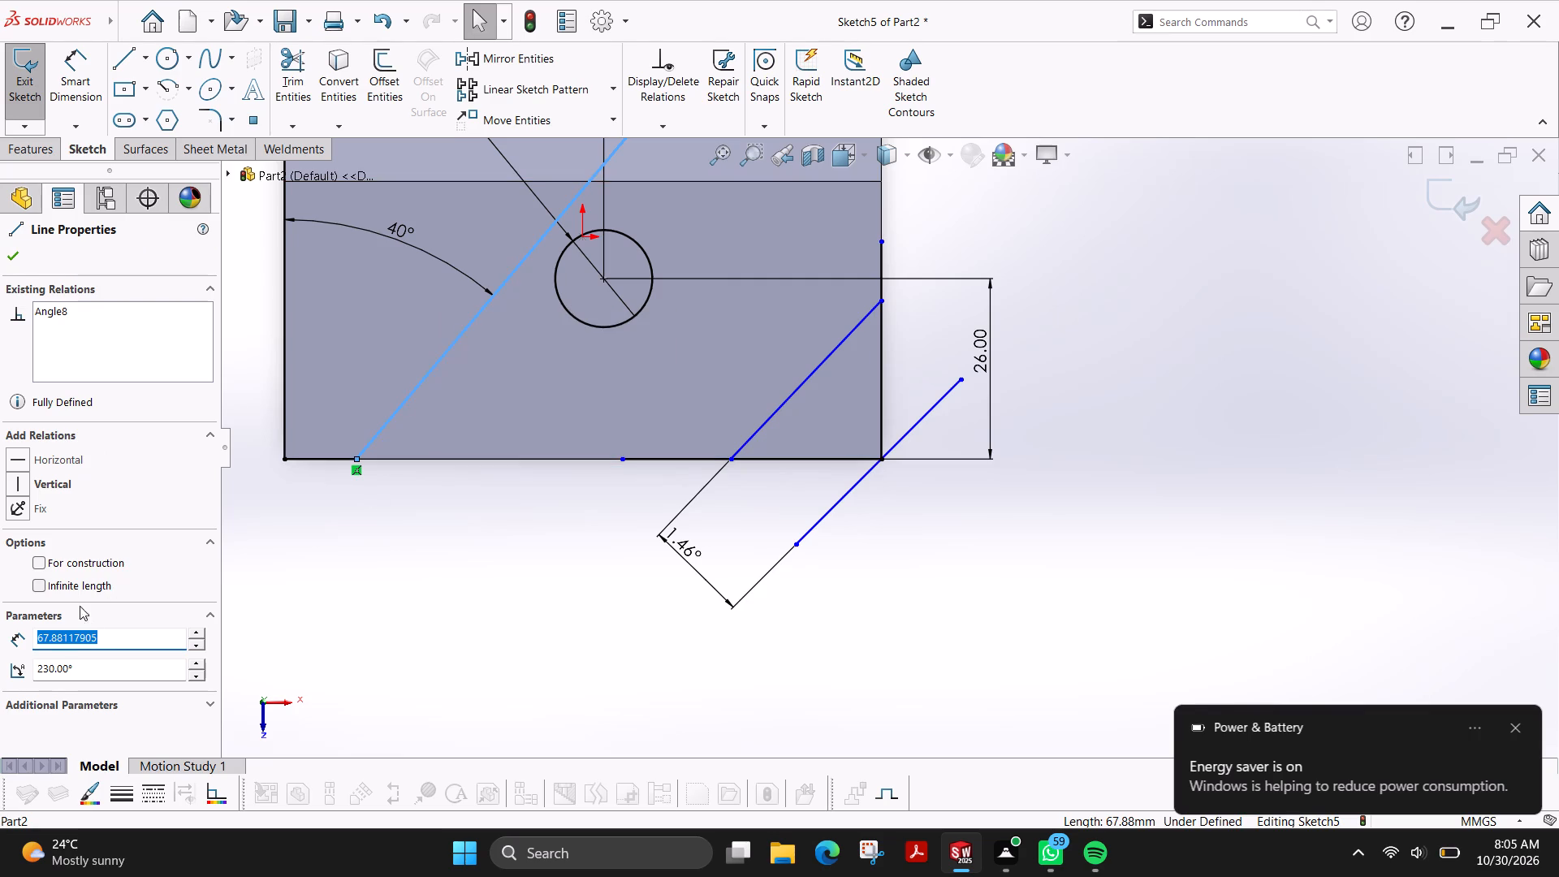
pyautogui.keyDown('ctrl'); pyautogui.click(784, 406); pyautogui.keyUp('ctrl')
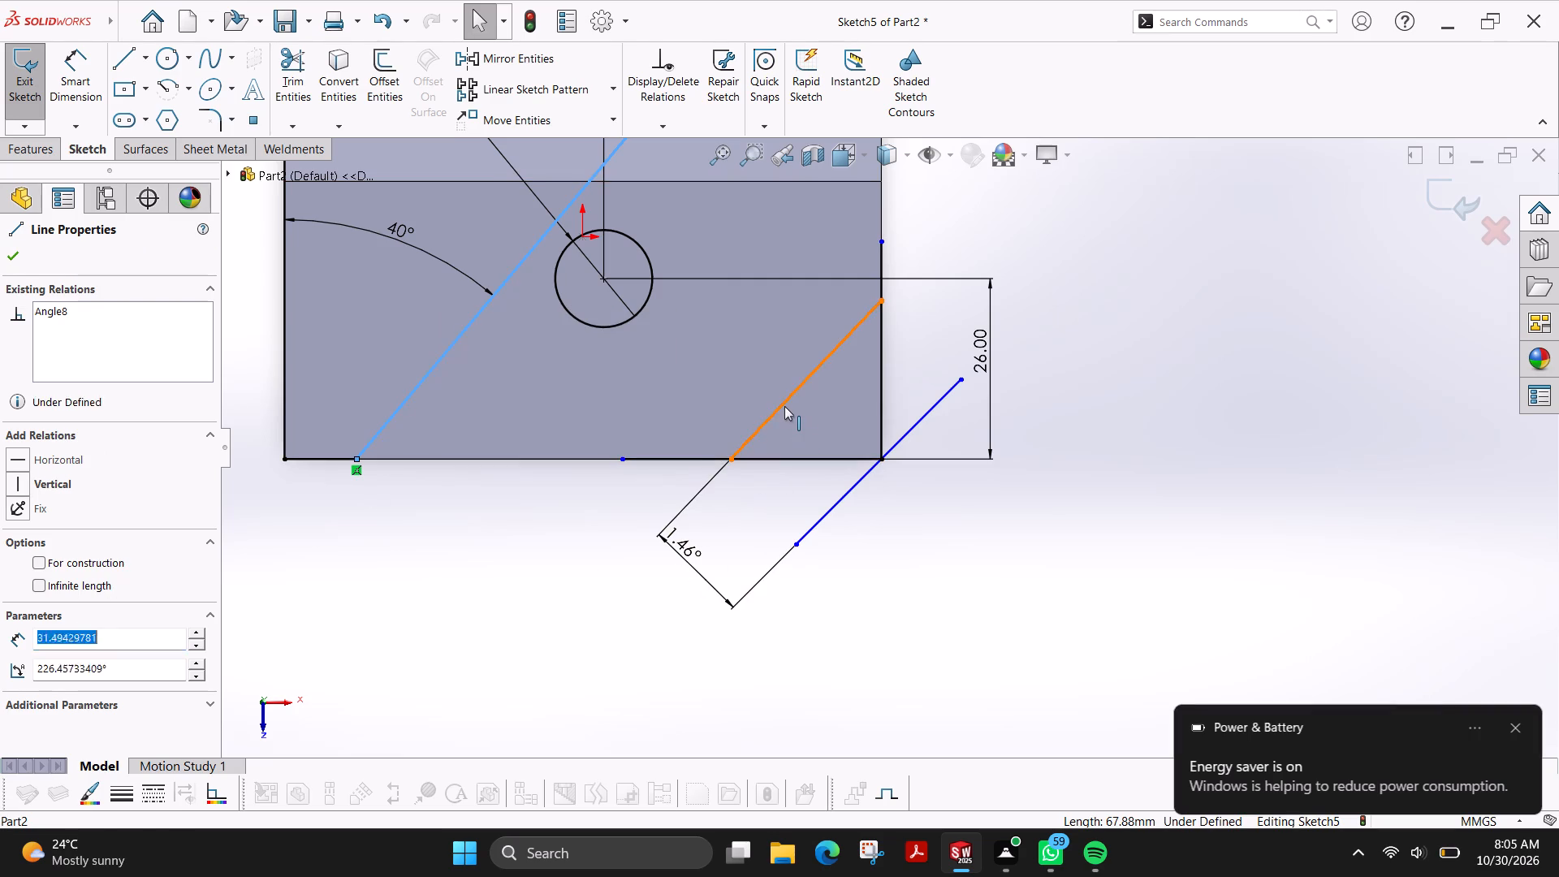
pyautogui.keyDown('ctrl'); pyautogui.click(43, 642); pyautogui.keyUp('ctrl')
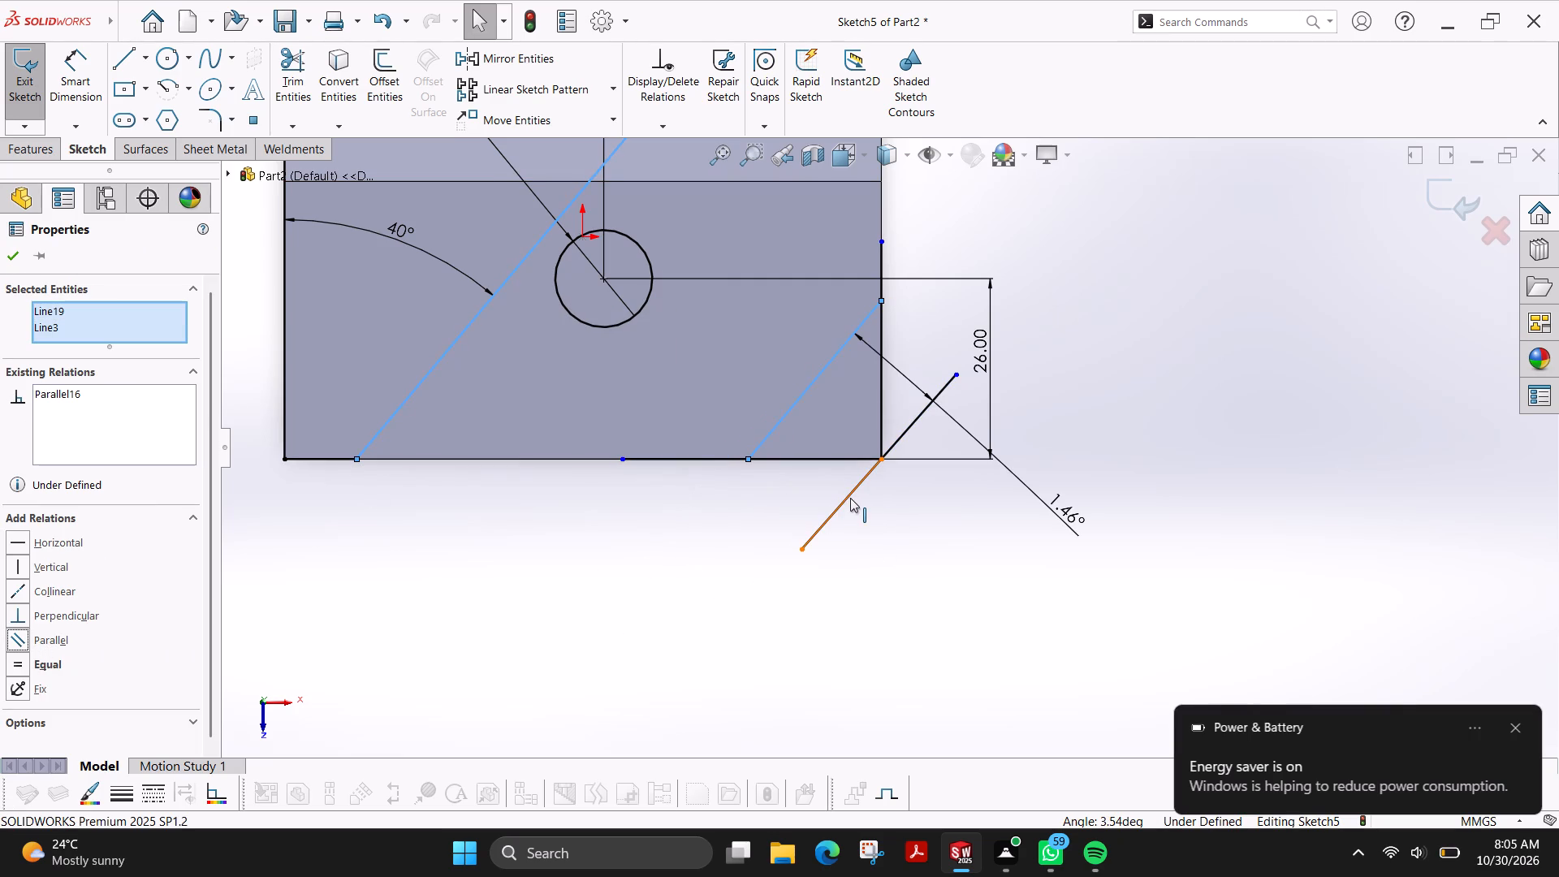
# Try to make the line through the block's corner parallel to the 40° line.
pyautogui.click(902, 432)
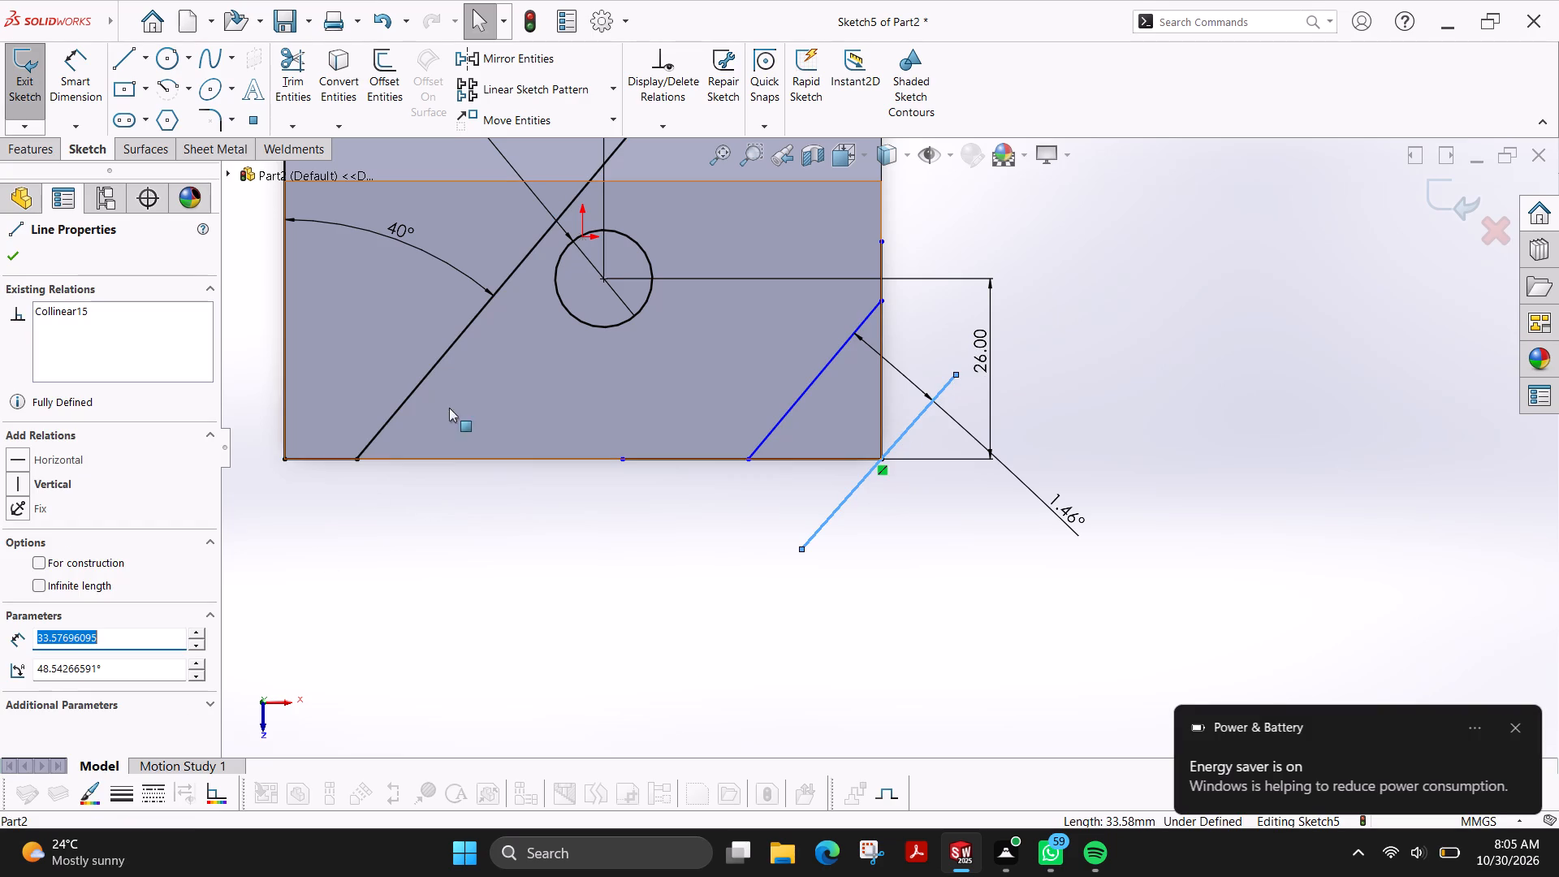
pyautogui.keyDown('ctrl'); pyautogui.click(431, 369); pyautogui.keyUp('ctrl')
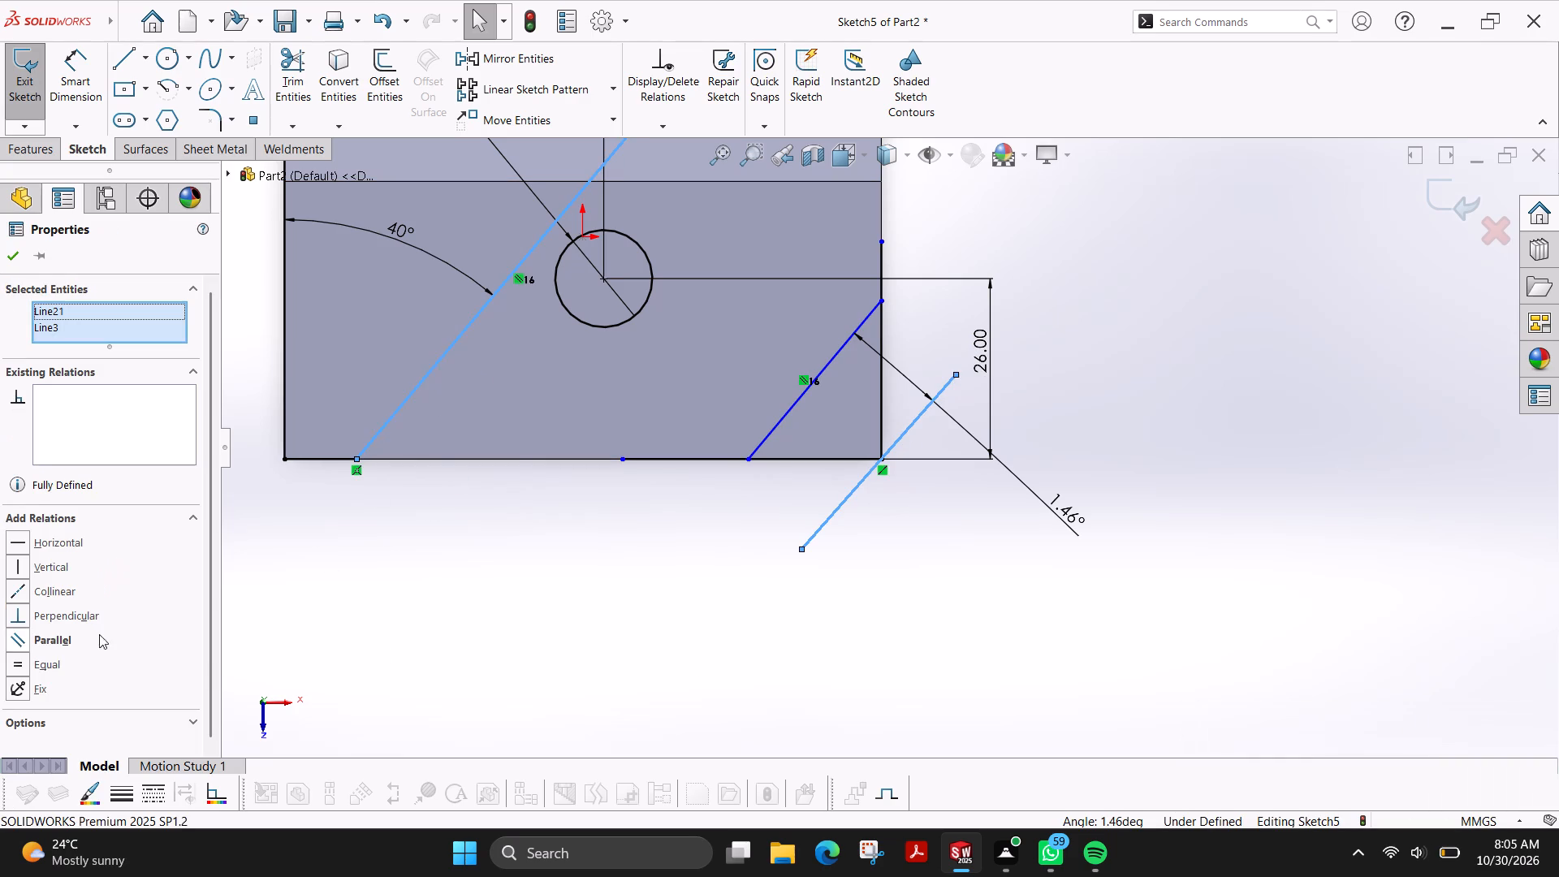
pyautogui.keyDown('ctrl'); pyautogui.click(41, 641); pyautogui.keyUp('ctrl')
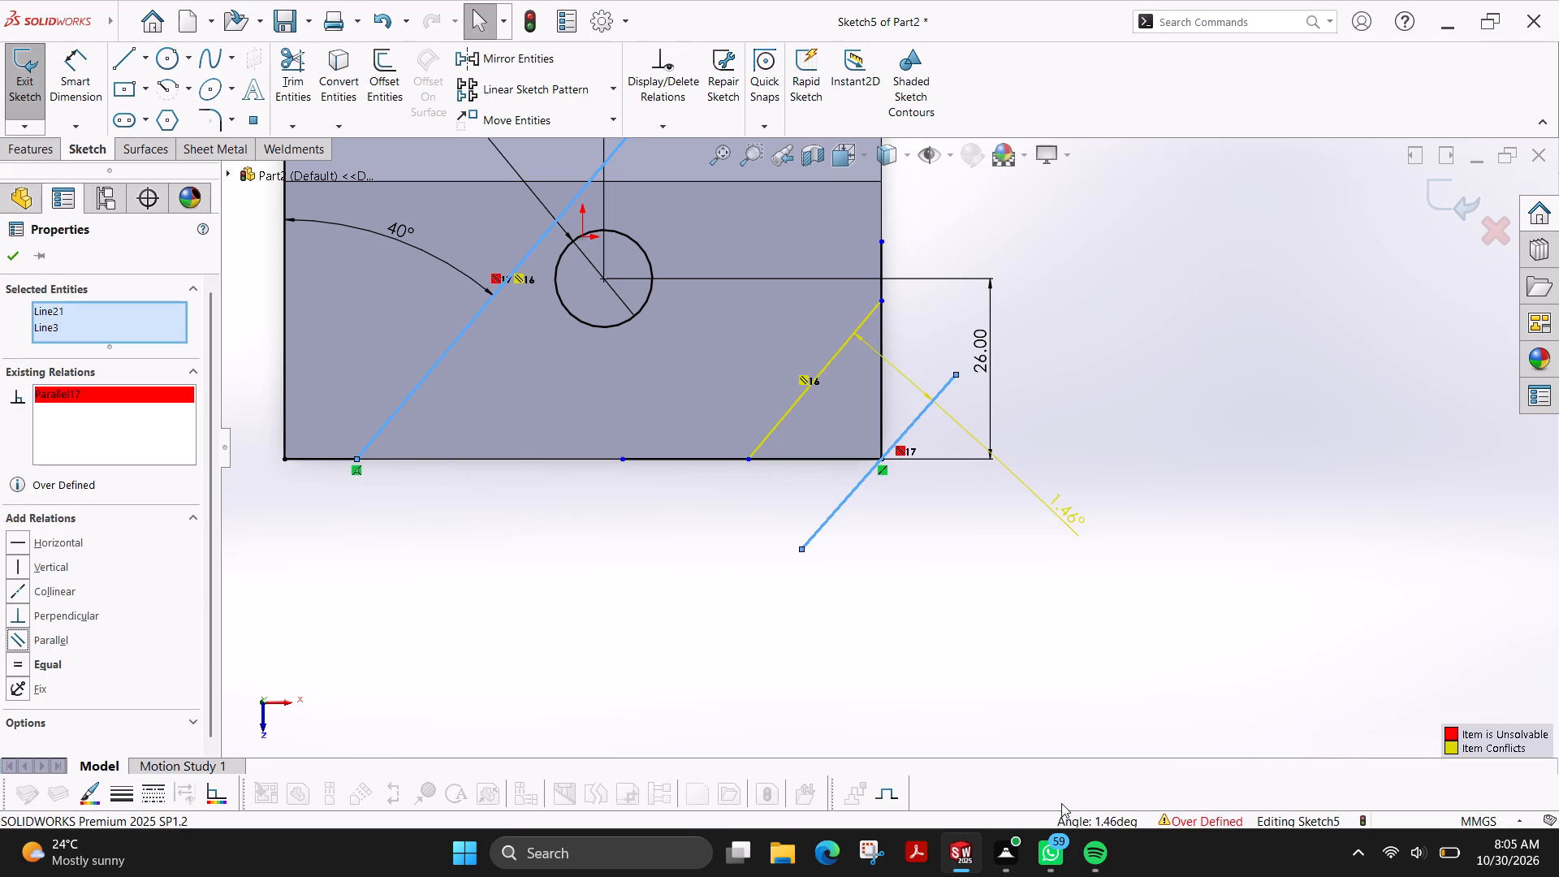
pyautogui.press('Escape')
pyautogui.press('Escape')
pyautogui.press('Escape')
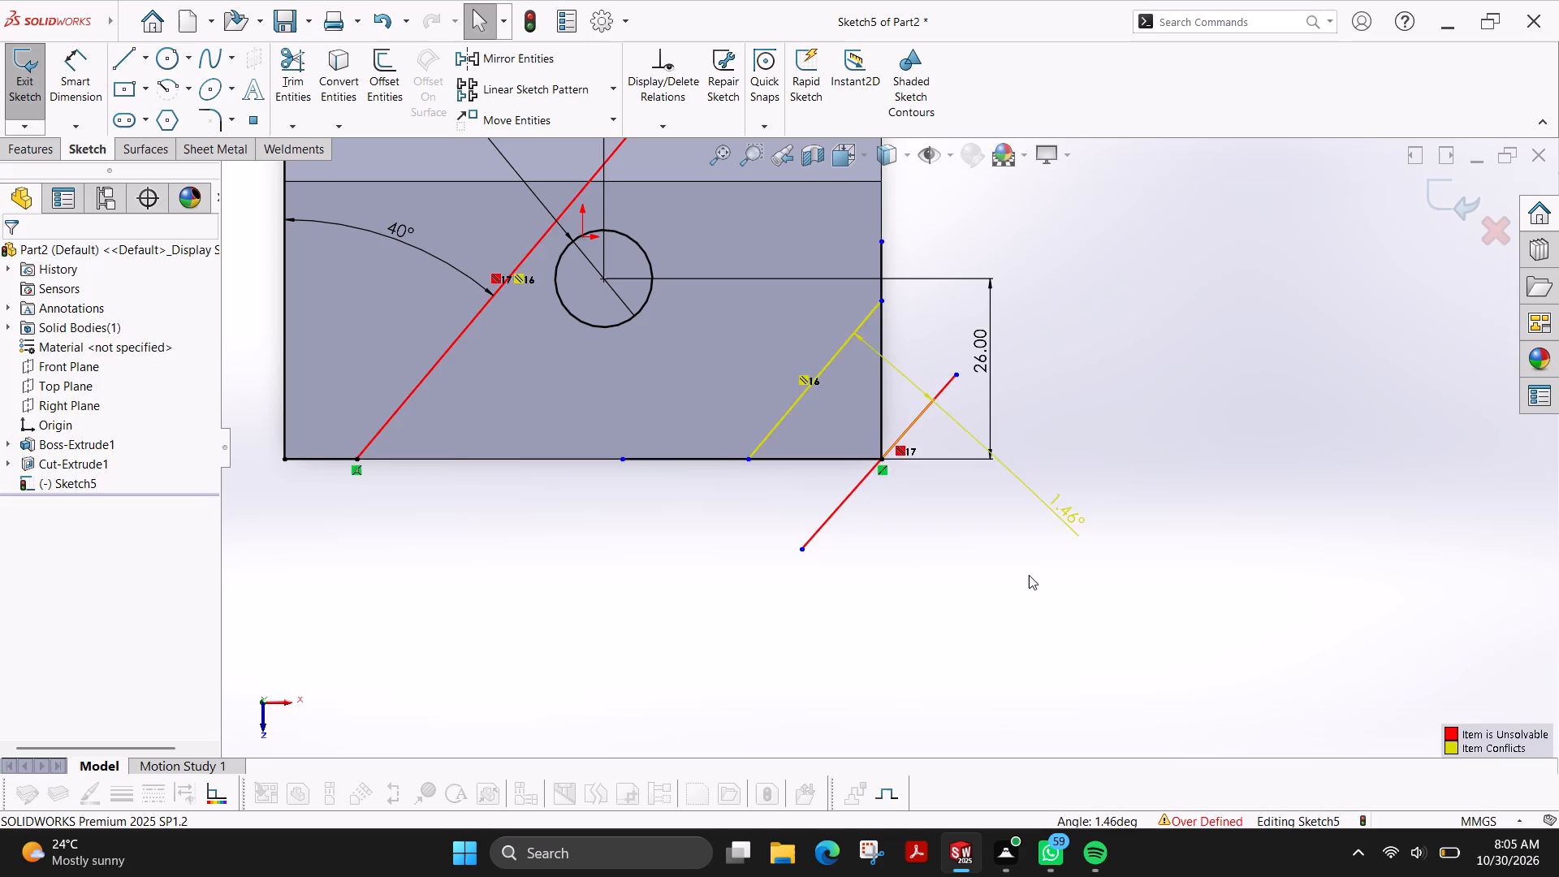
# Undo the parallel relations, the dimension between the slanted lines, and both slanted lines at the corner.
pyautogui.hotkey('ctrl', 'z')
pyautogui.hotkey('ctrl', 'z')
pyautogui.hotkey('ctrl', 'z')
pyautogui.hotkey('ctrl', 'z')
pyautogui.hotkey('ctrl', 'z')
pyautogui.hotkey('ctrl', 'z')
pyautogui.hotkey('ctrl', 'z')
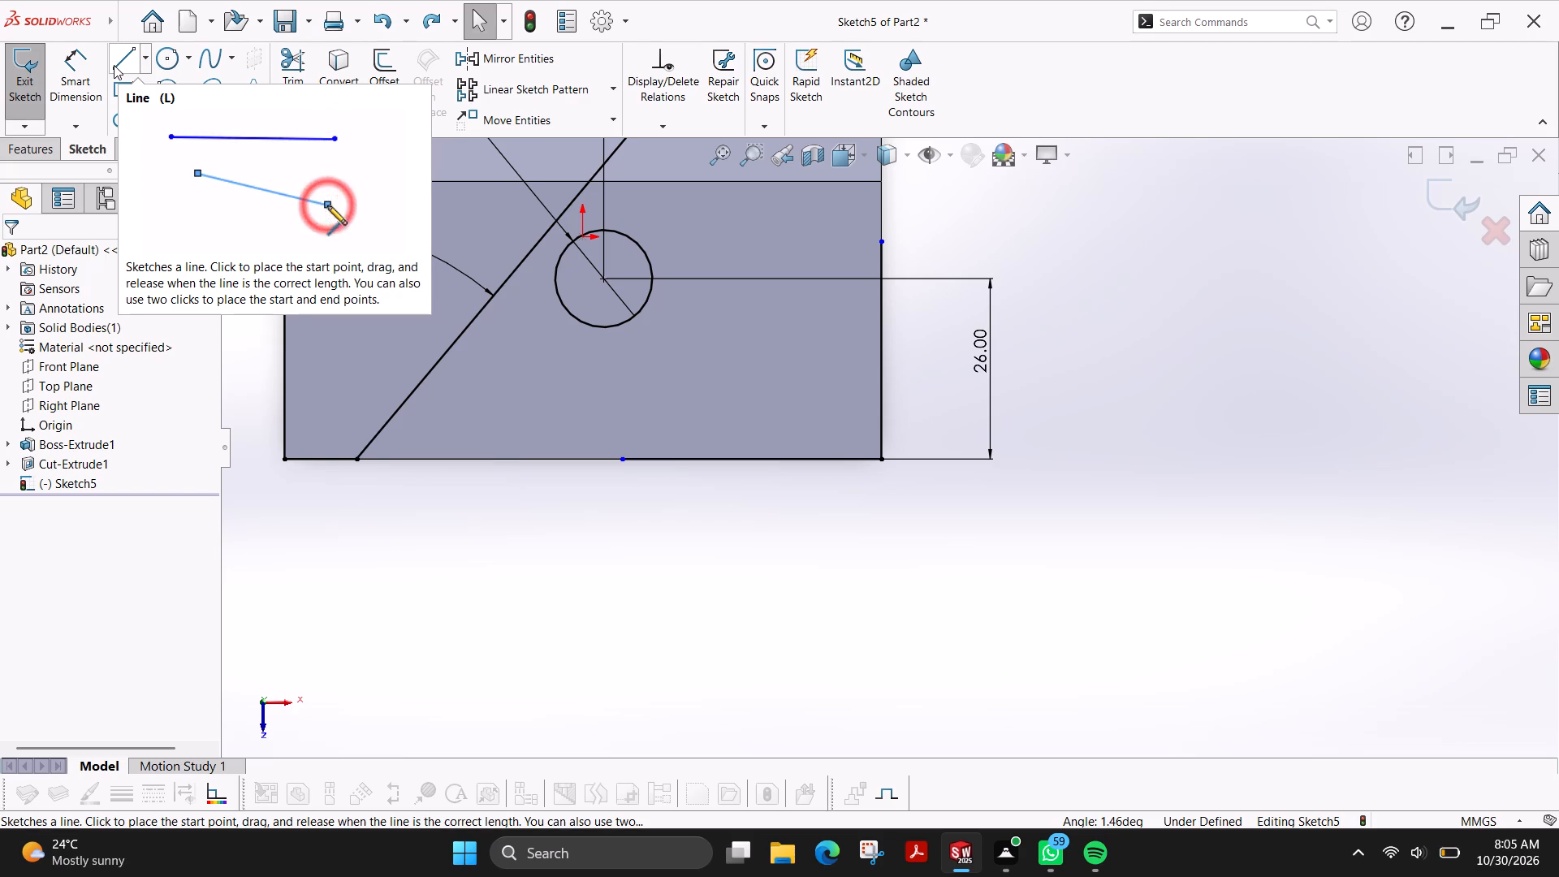
# Sketch a slanted line about 41 mm long passing through the block's front right corner and extending beyond it both ways.
pyautogui.click(884, 458)
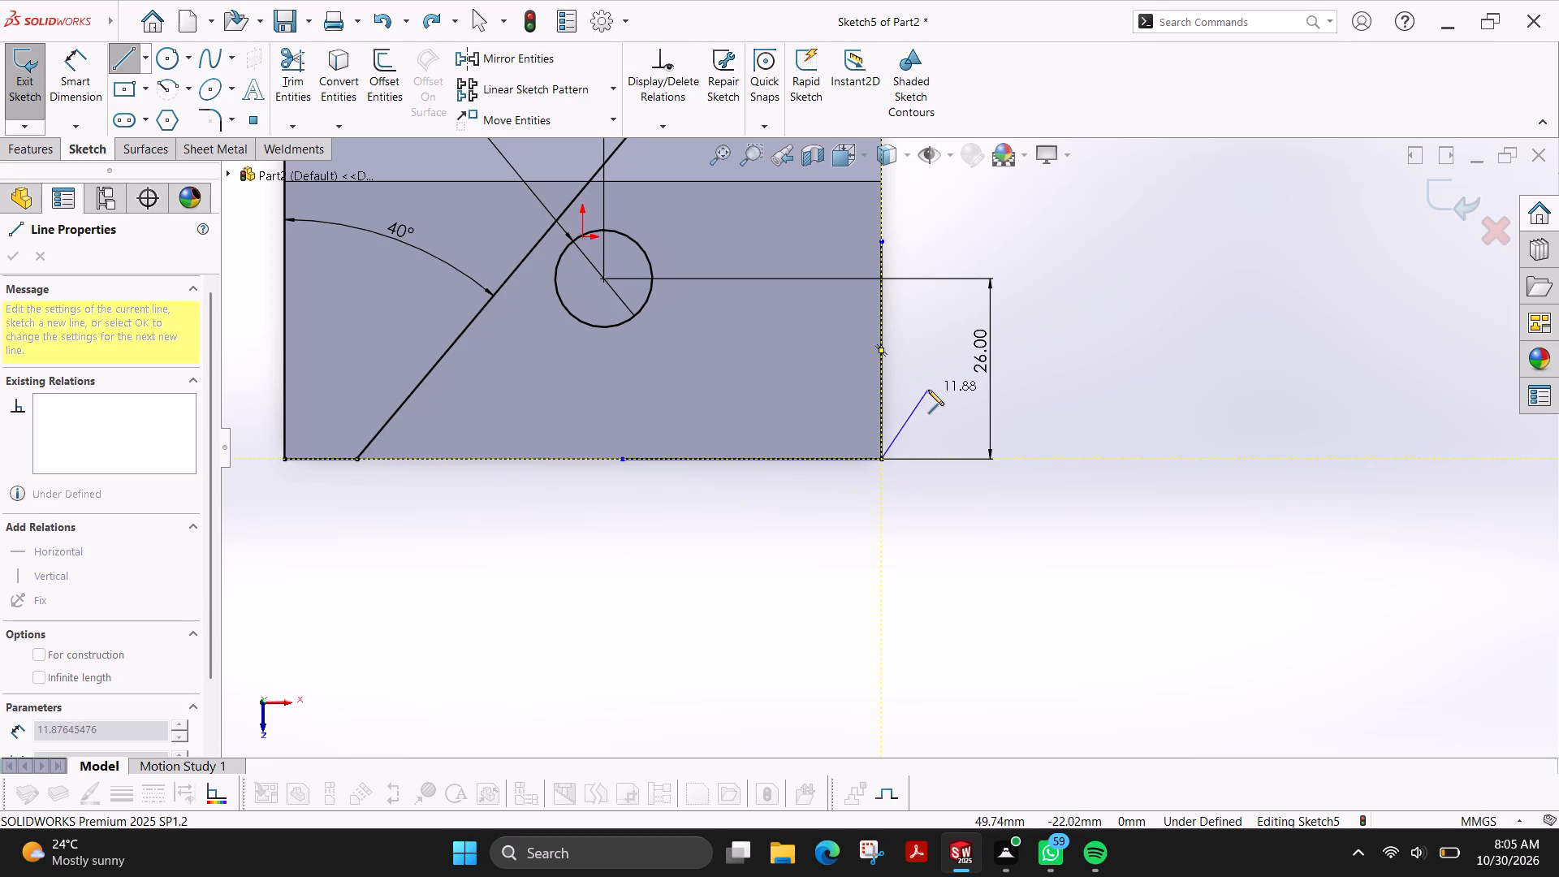
pyautogui.click(773, 590)
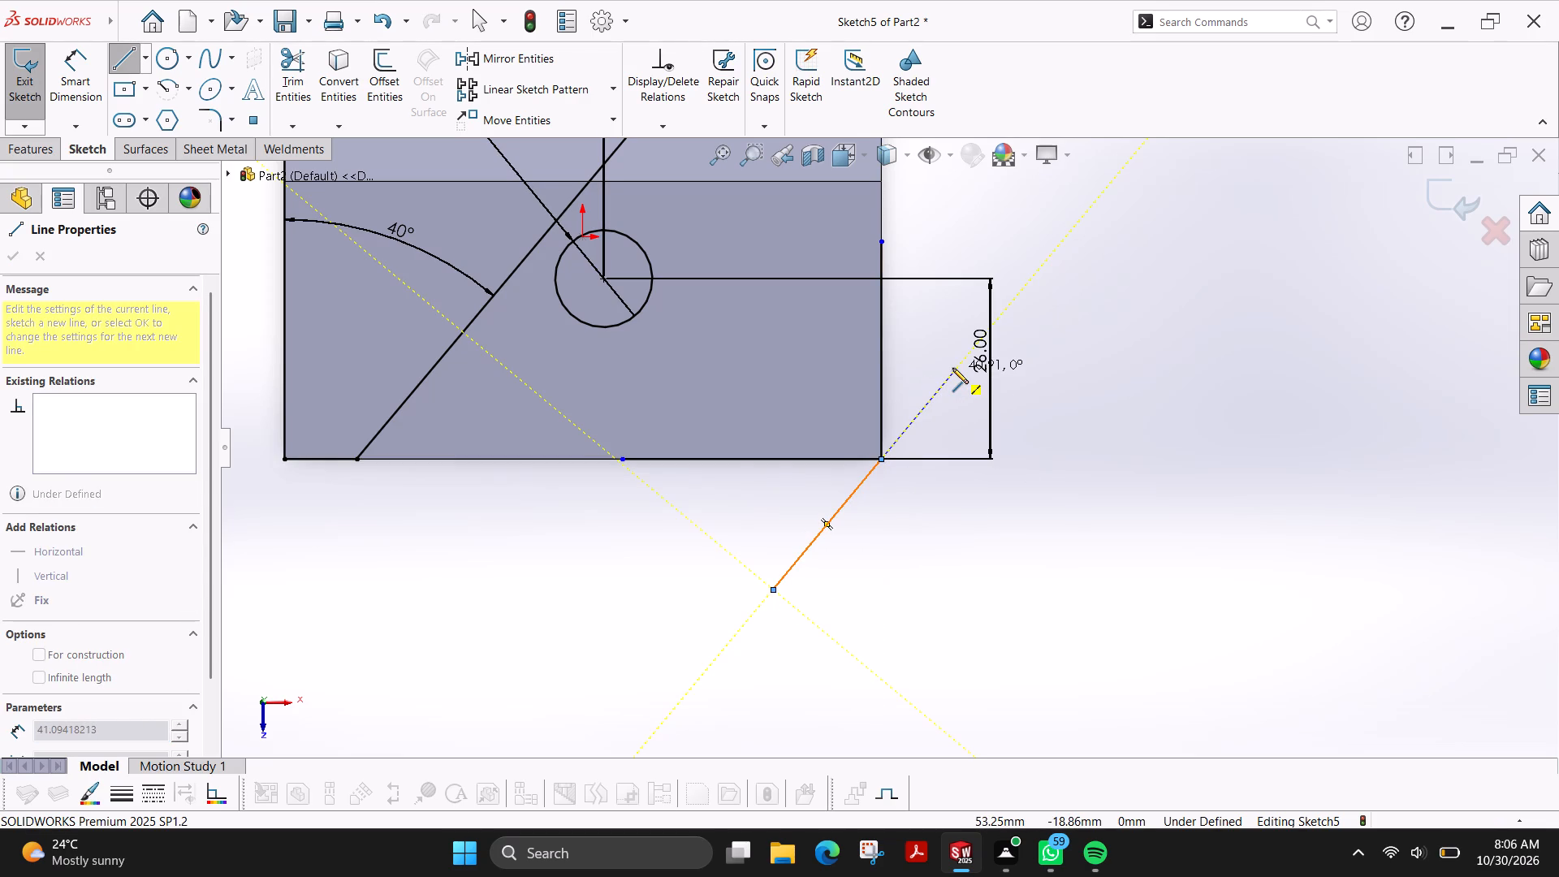
pyautogui.click(952, 368)
pyautogui.press('Escape')
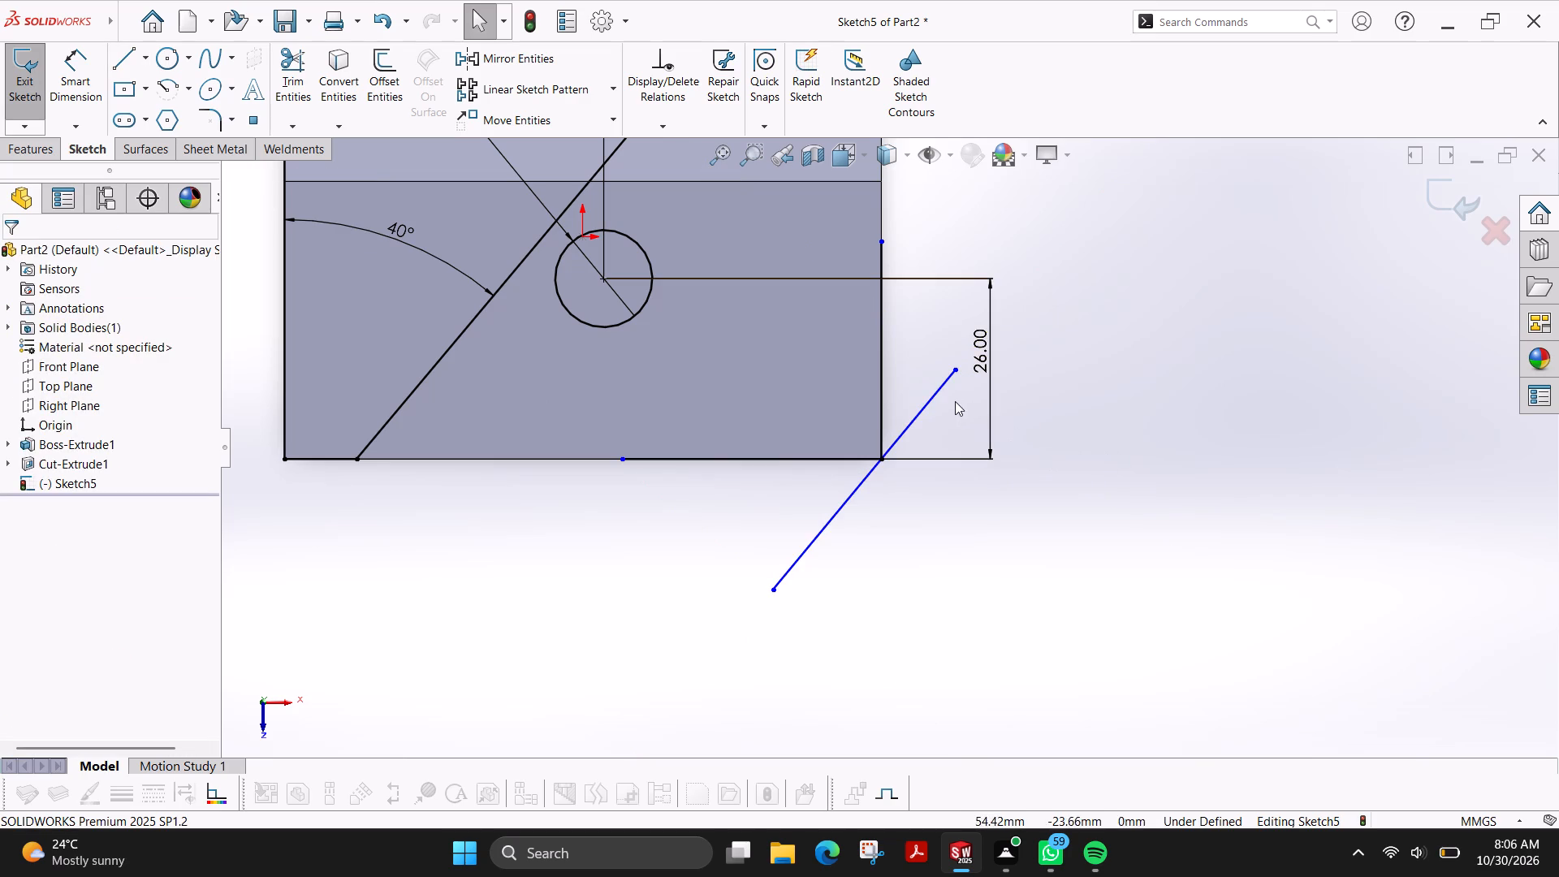
# Make the line through the block's corner parallel to the 40° line.
pyautogui.click(938, 396)
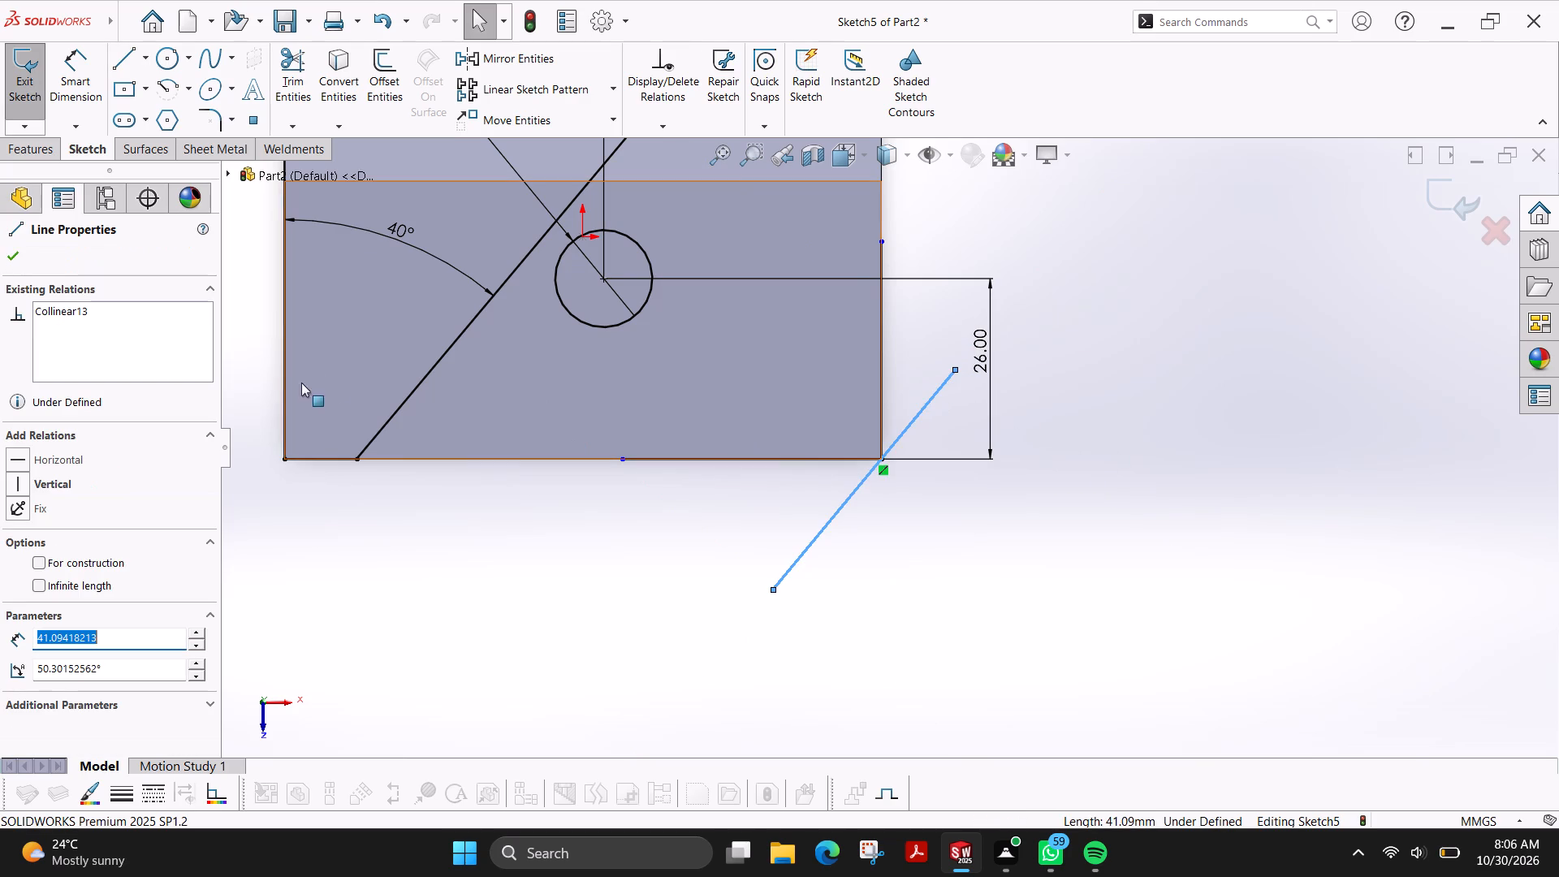
pyautogui.keyDown('ctrl'); pyautogui.click(430, 369); pyautogui.keyUp('ctrl')
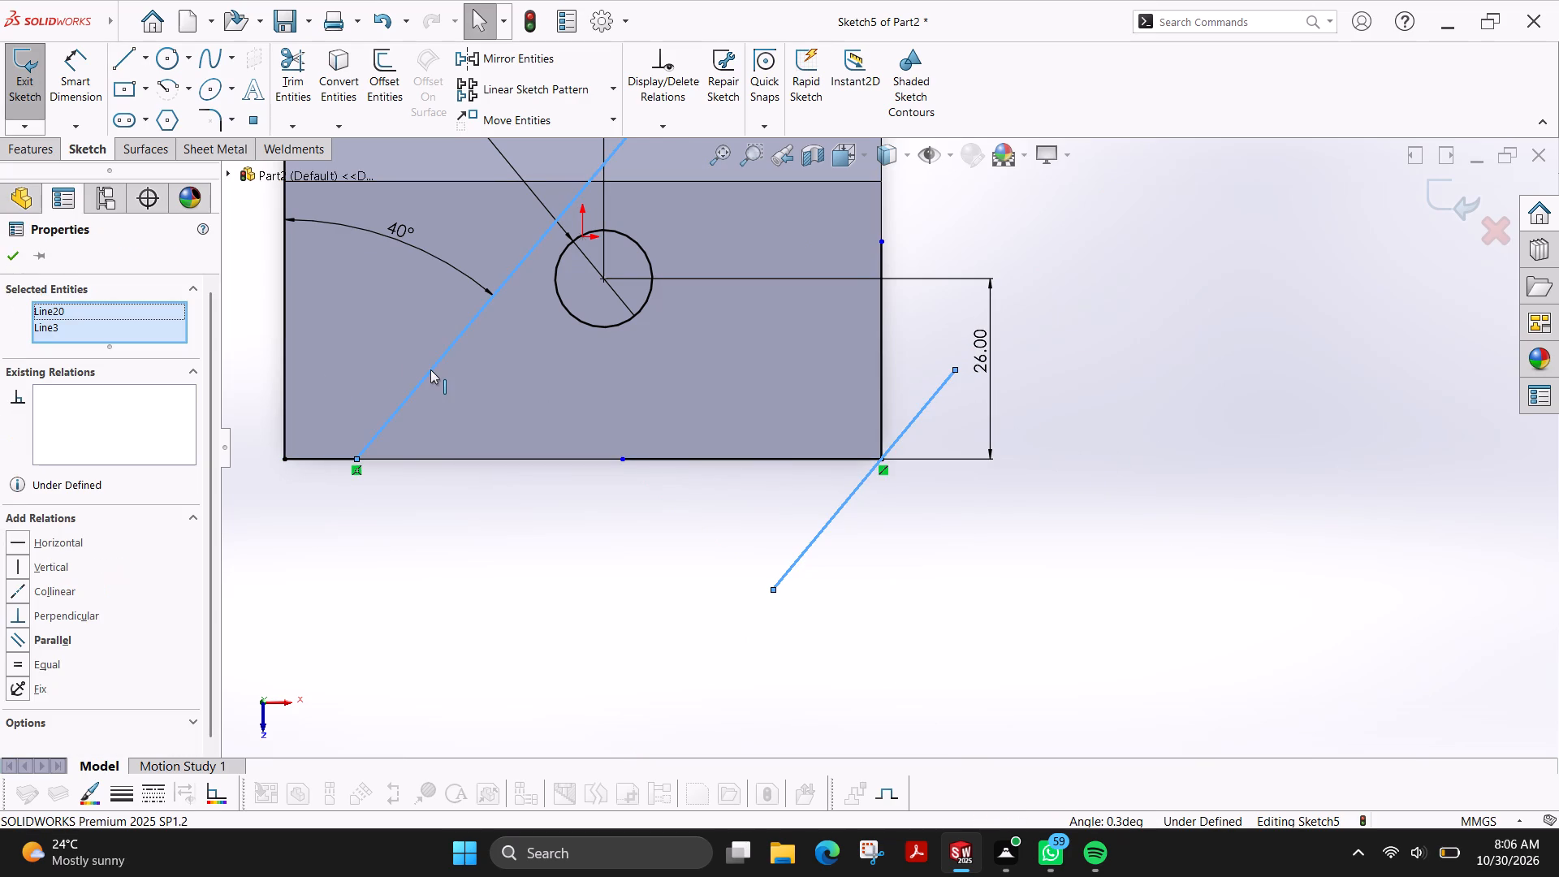
pyautogui.click(45, 637)
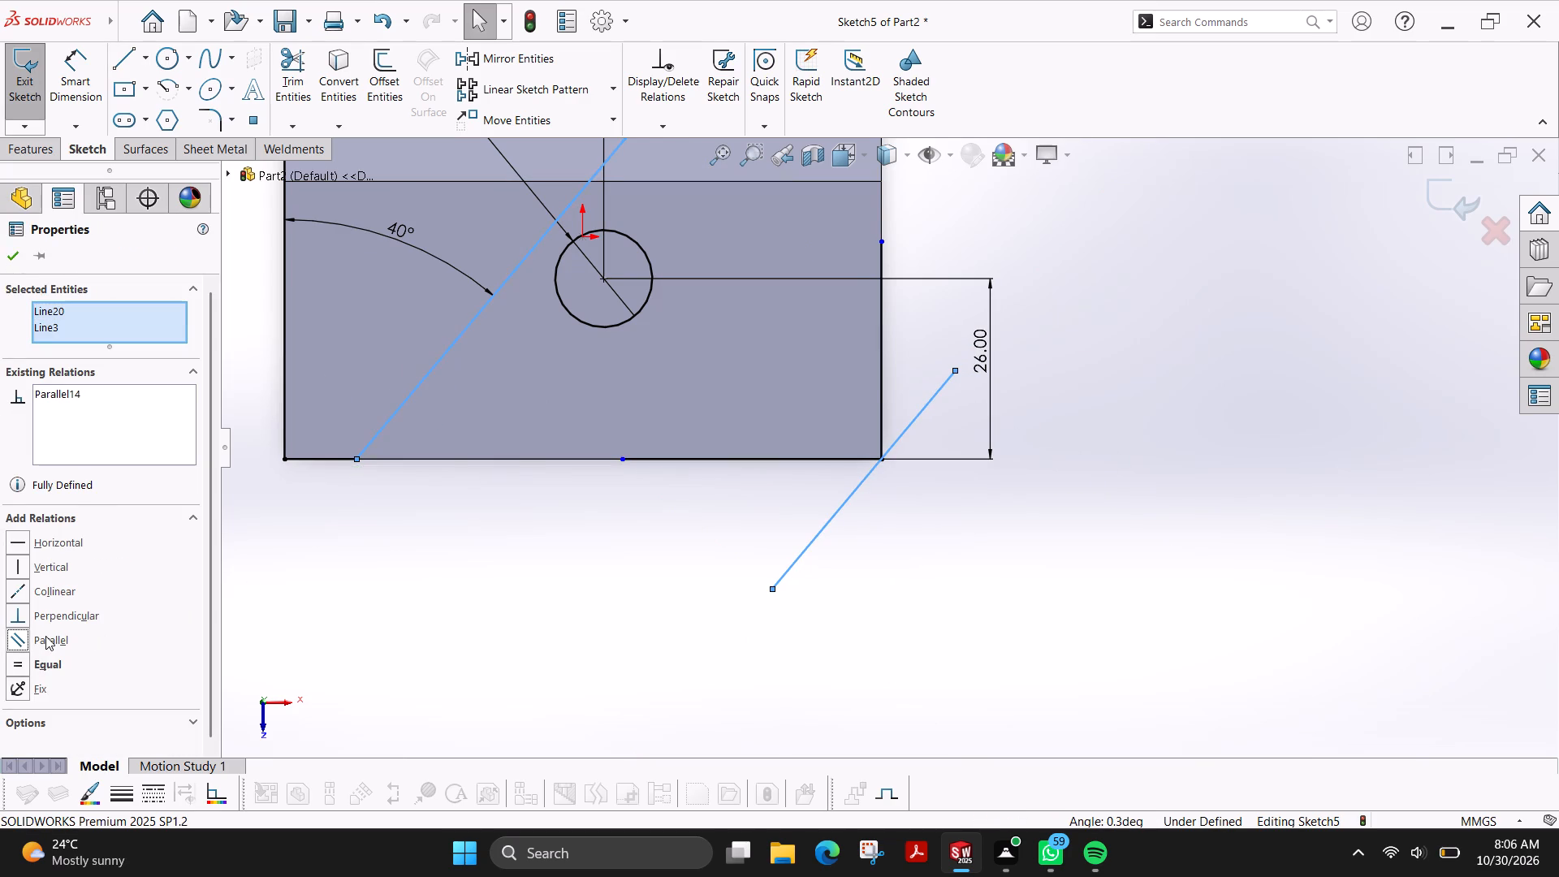
pyautogui.click(19, 257)
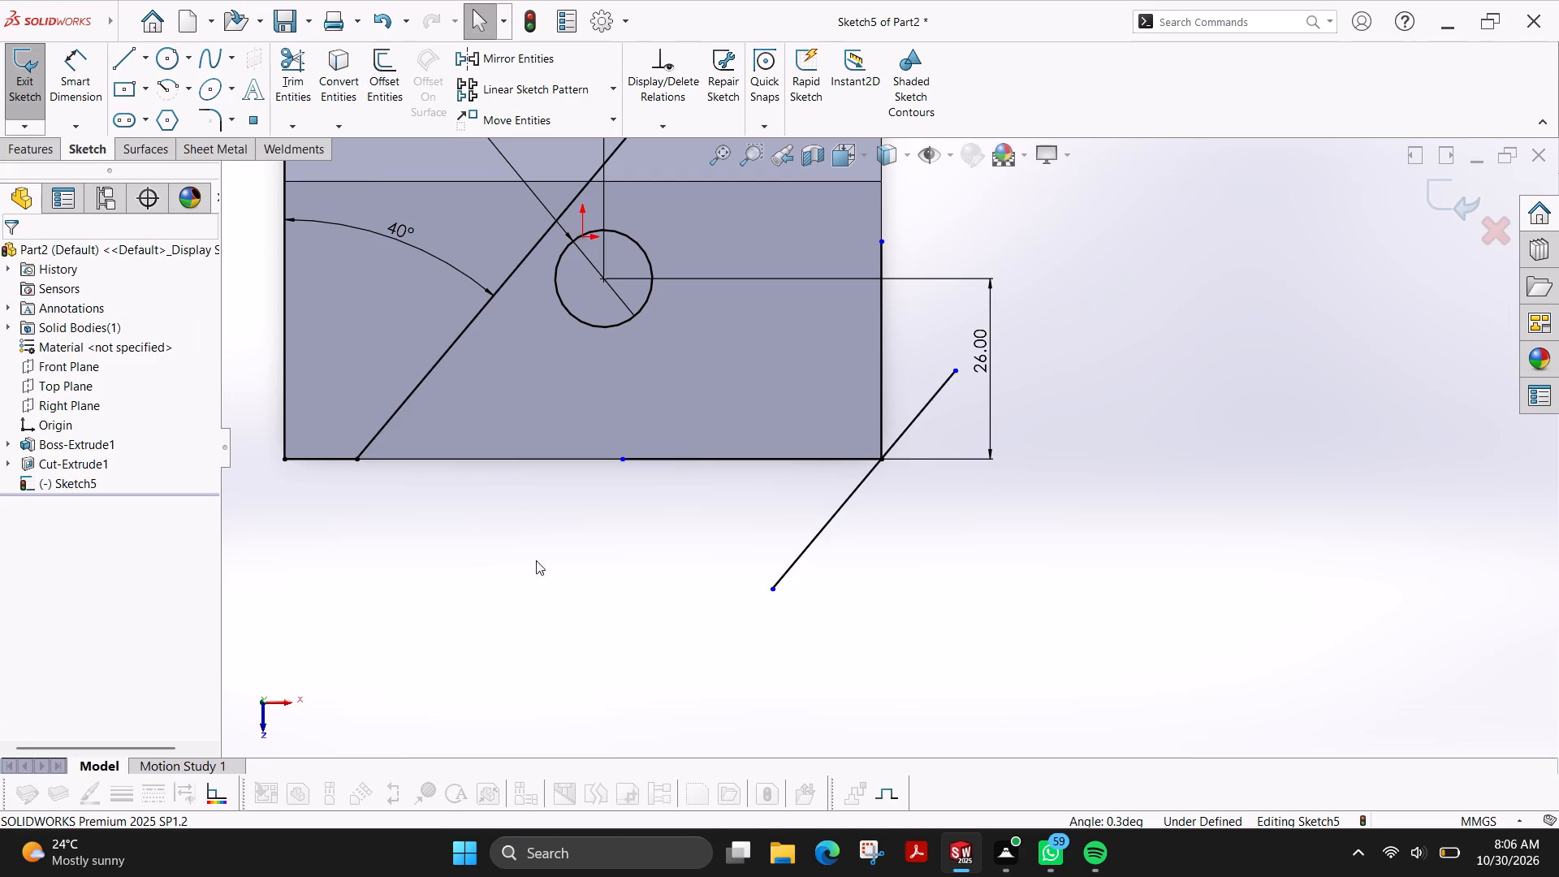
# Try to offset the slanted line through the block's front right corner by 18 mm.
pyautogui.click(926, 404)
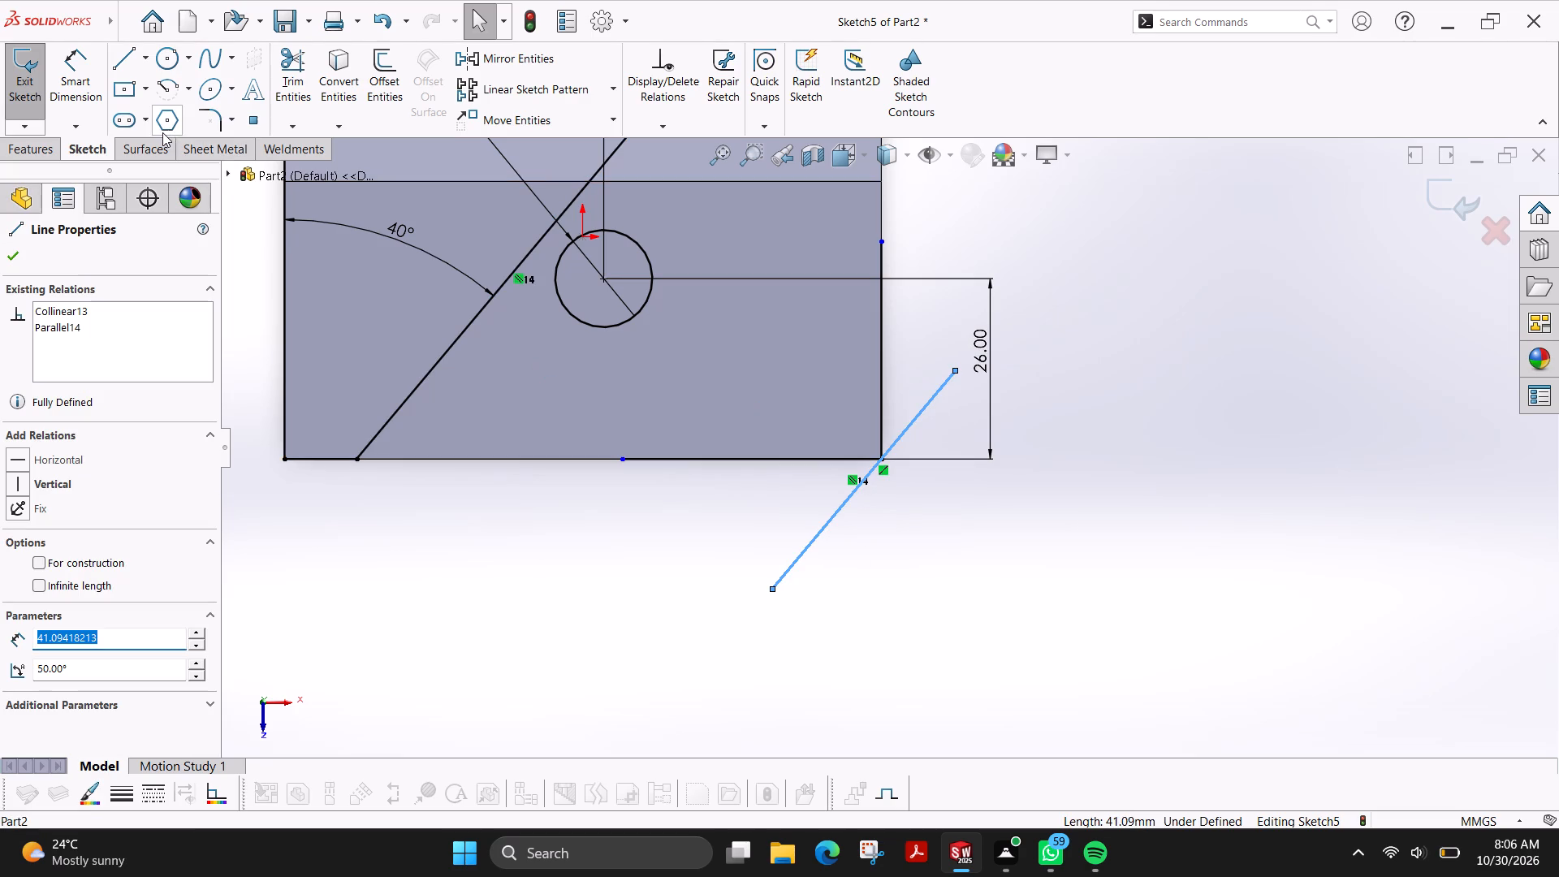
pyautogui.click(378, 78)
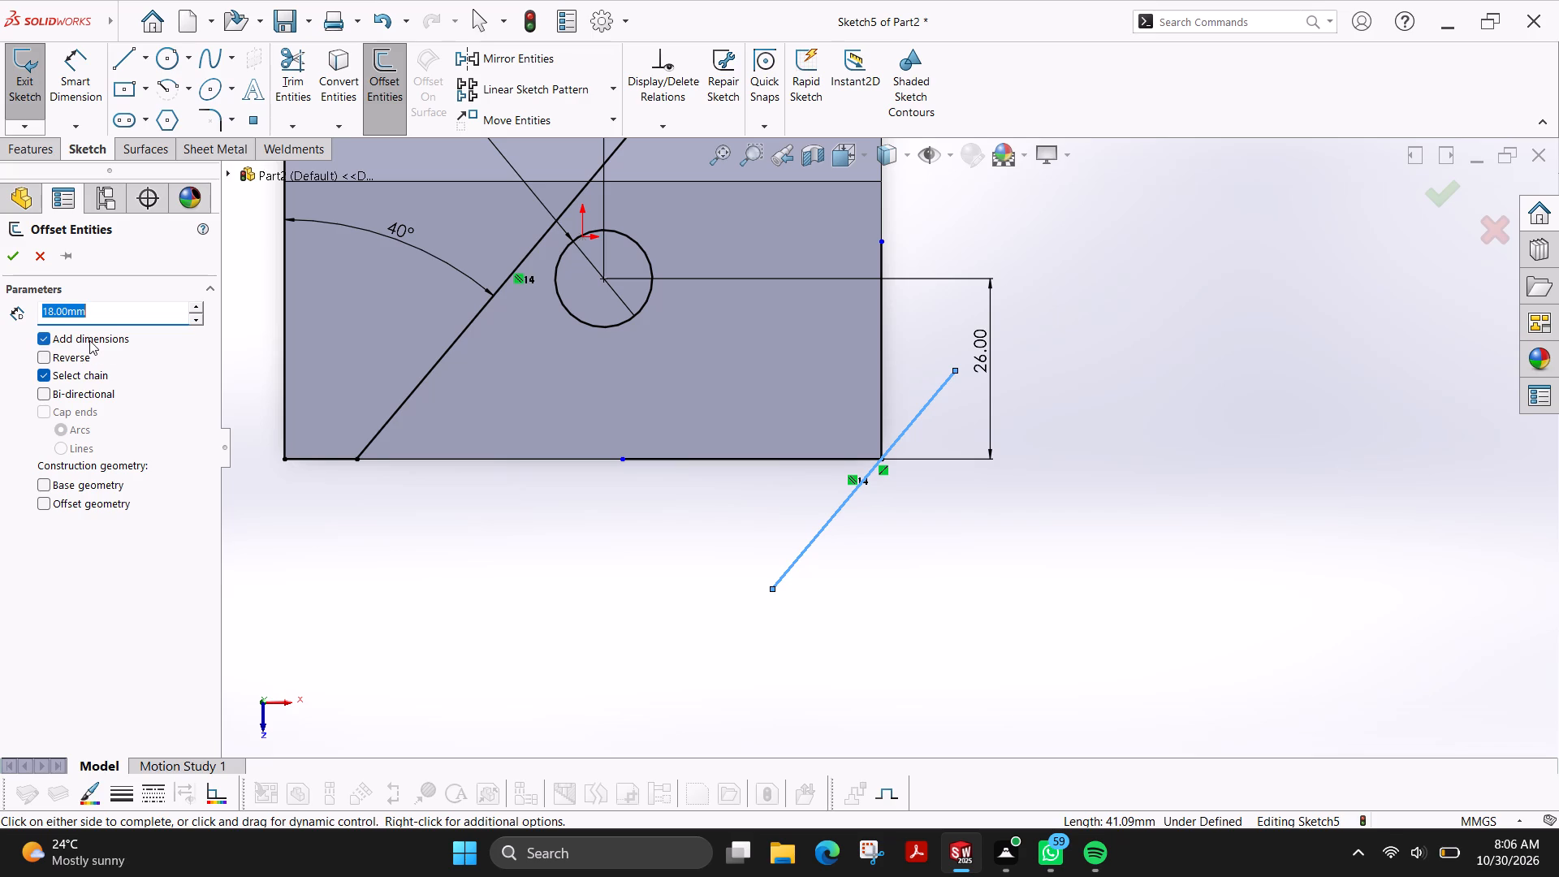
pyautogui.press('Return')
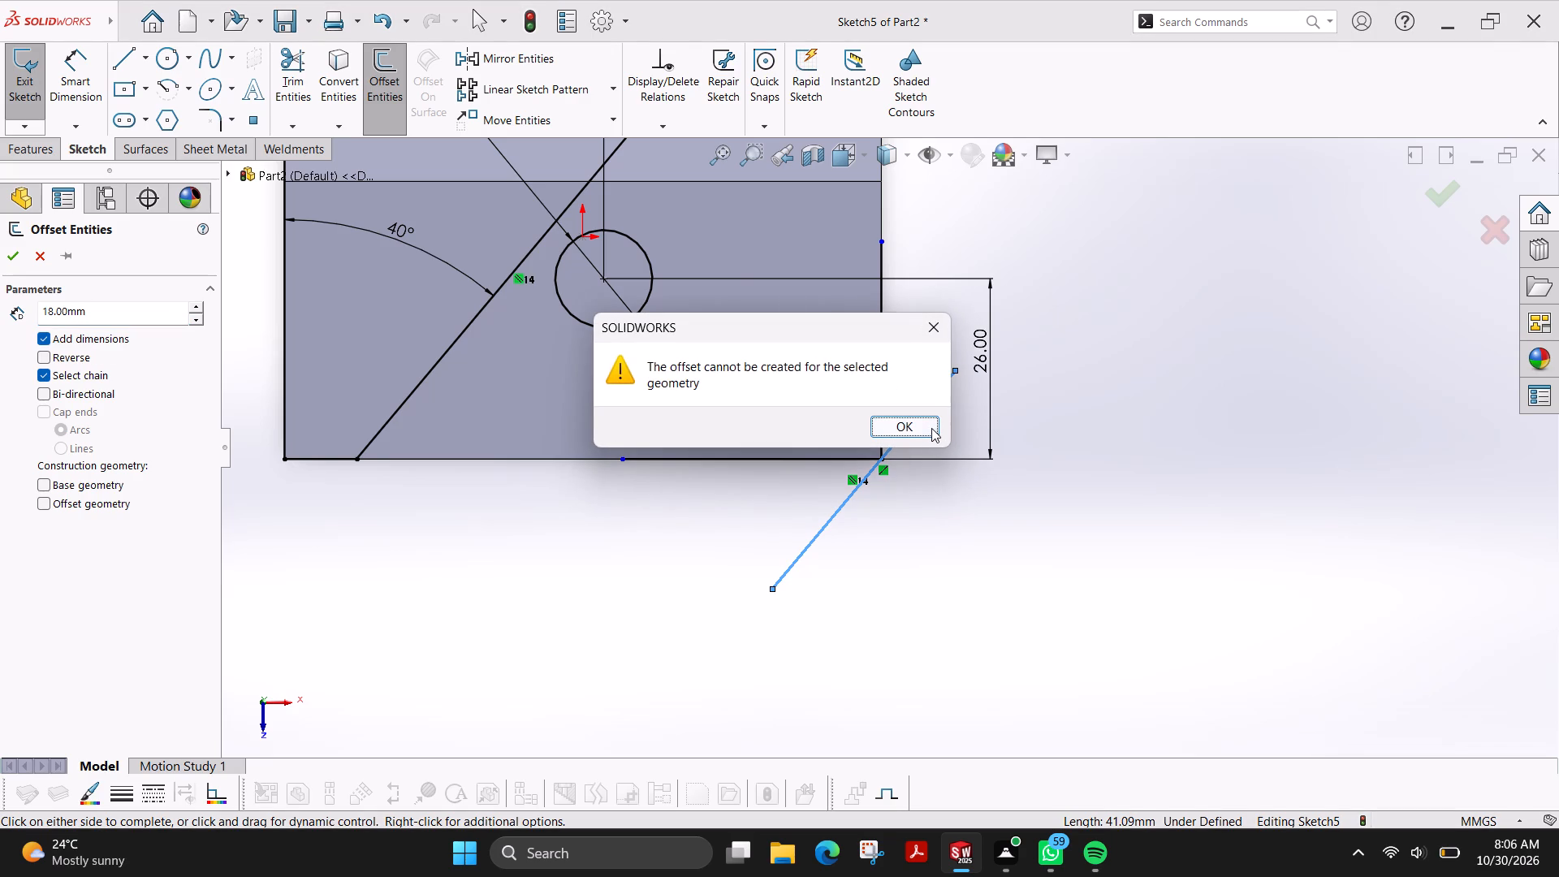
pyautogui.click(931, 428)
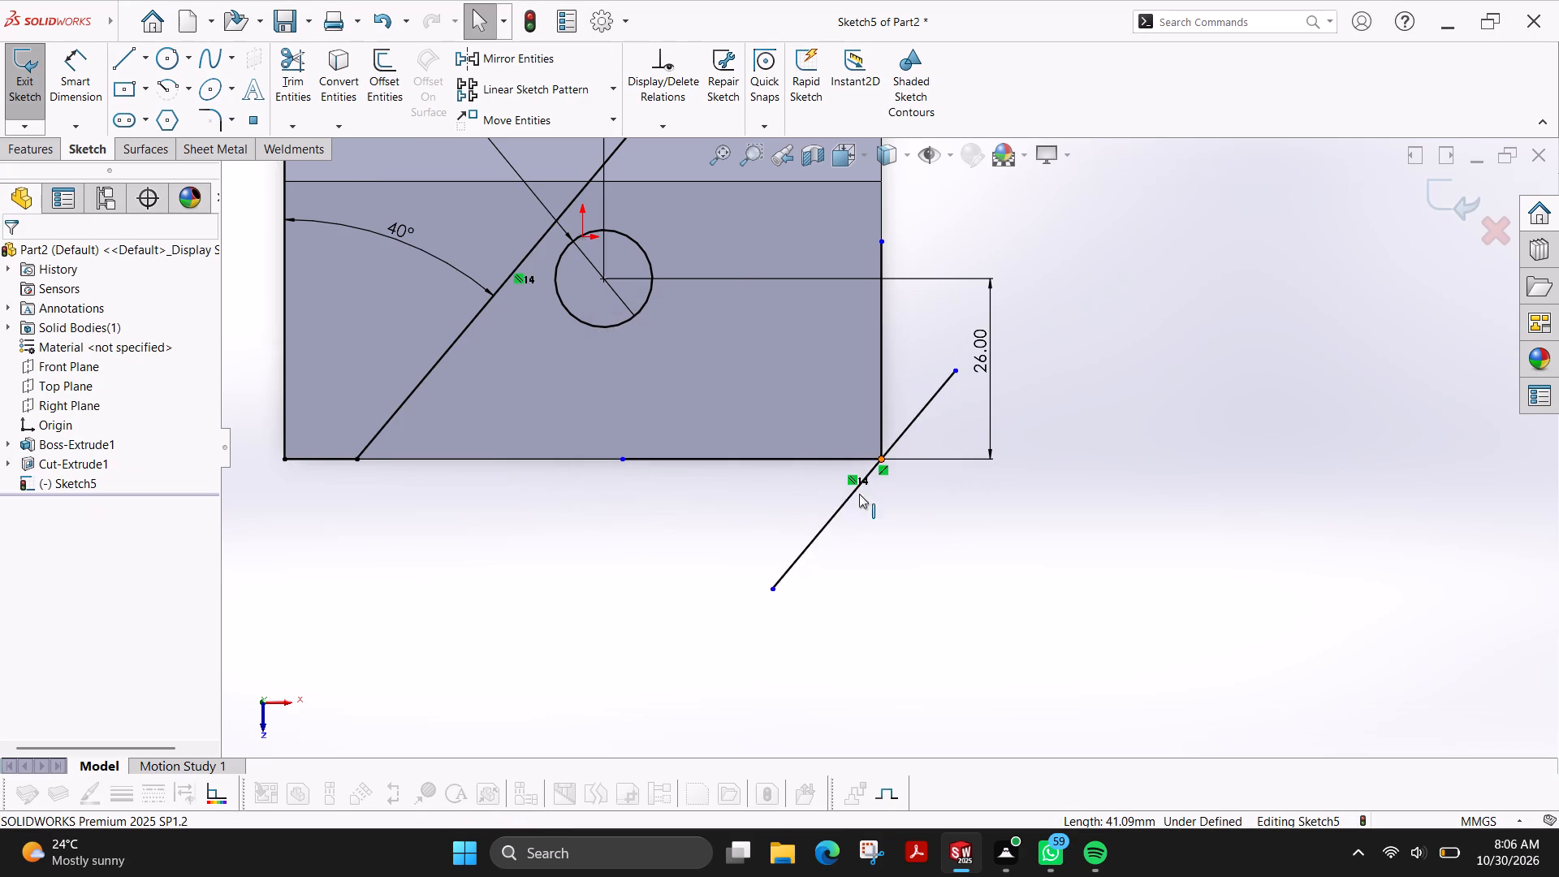
# Delete the shorter slanted line overlapping the outer half of the line through the block's front right corner.
pyautogui.click(843, 503)
pyautogui.press('Delete')
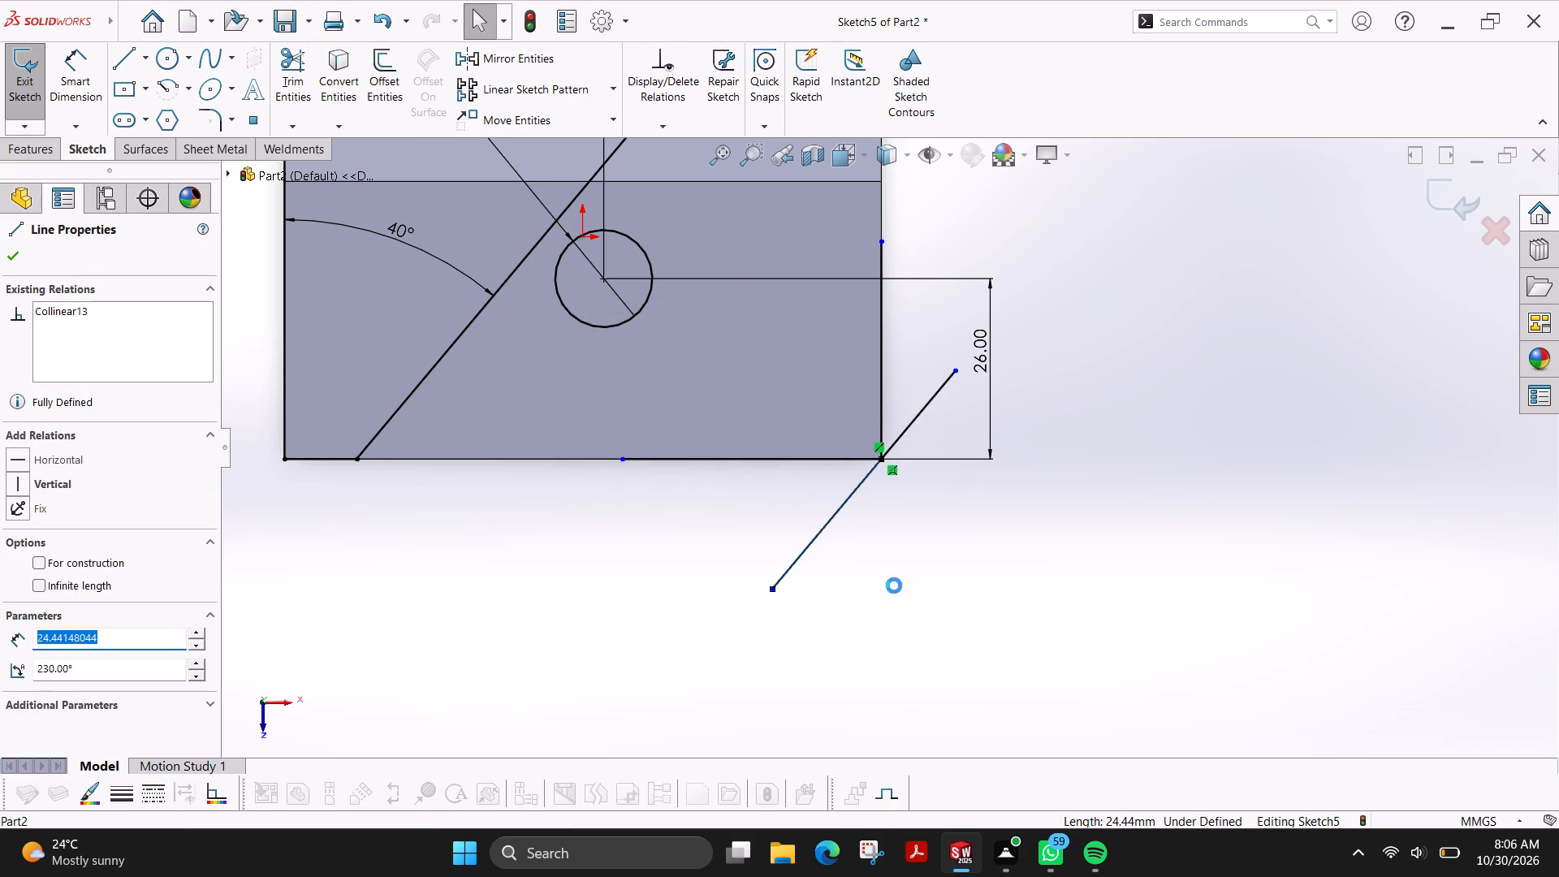
# Offset the slanted corner line by 18 mm toward the inside of the block, with the dimension added.
pyautogui.click(919, 419)
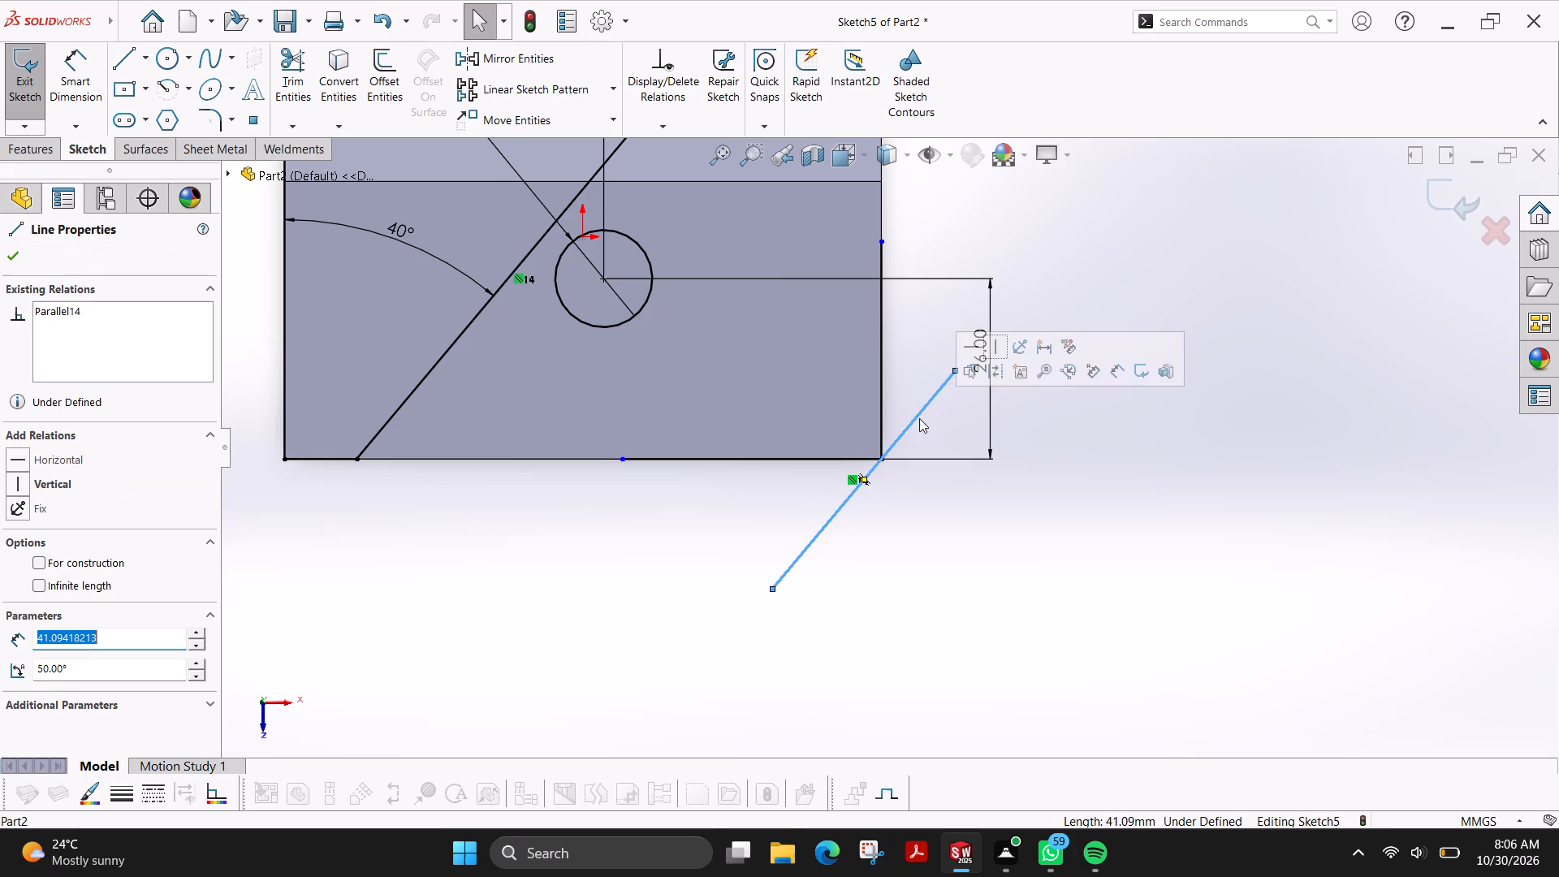
pyautogui.click(369, 71)
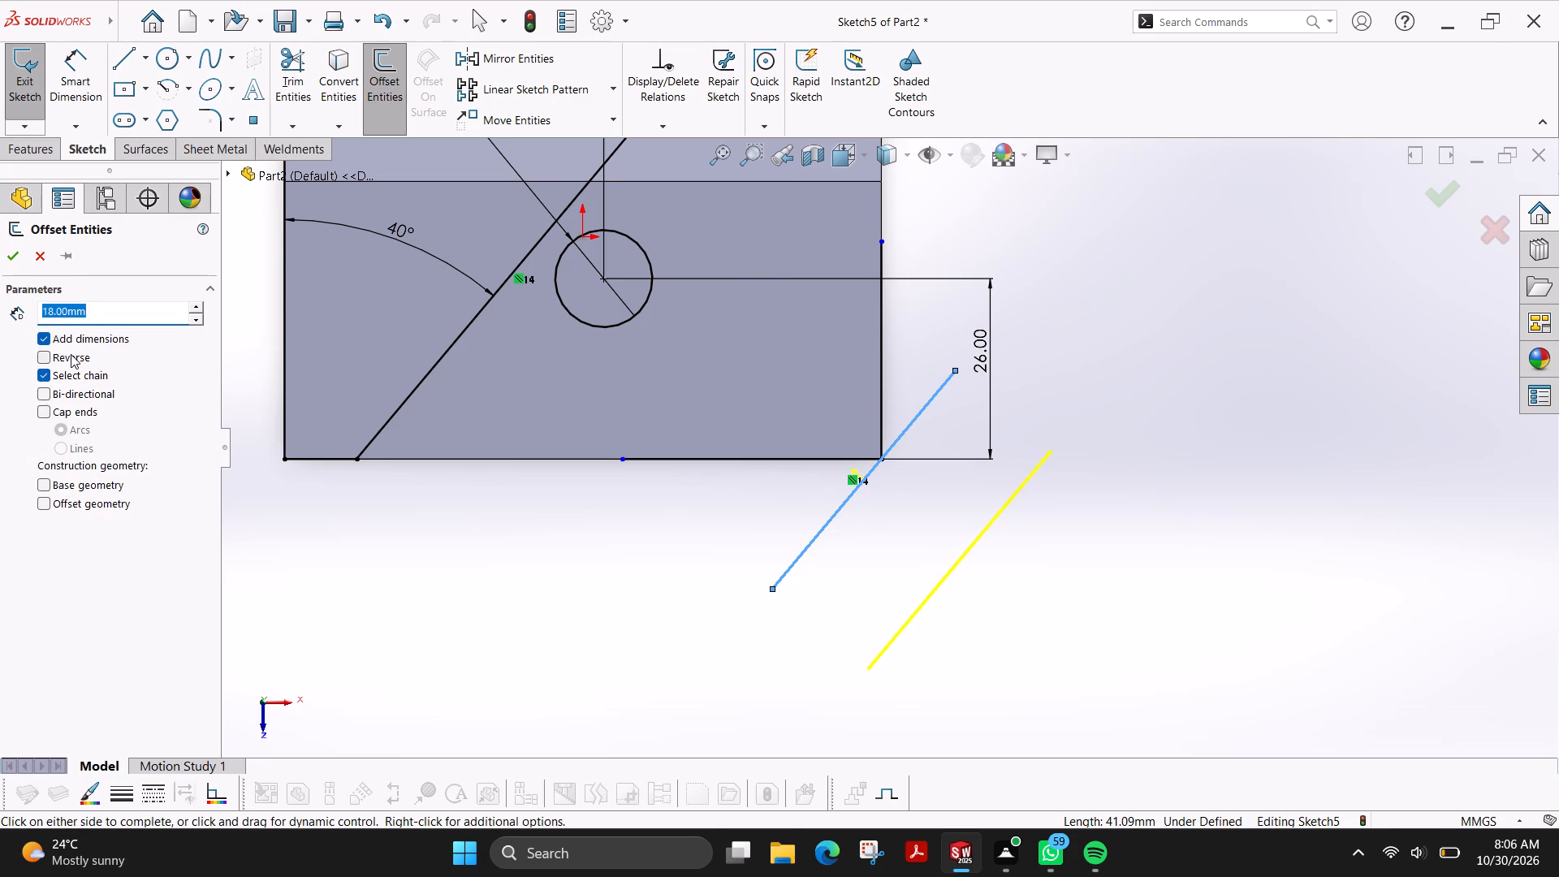
pyautogui.click(71, 354)
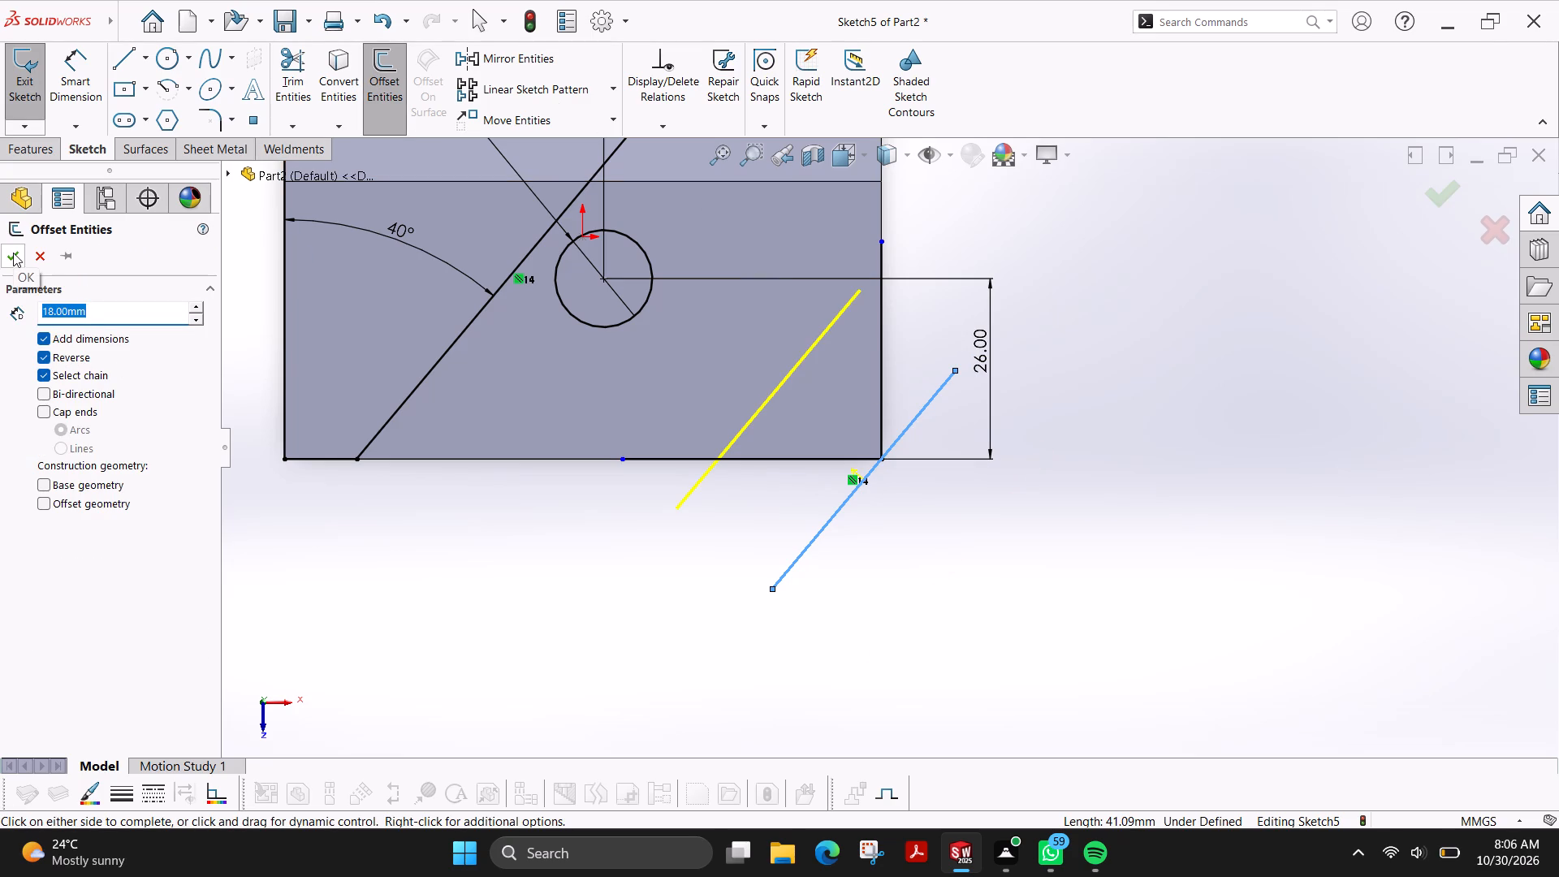
pyautogui.click(13, 253)
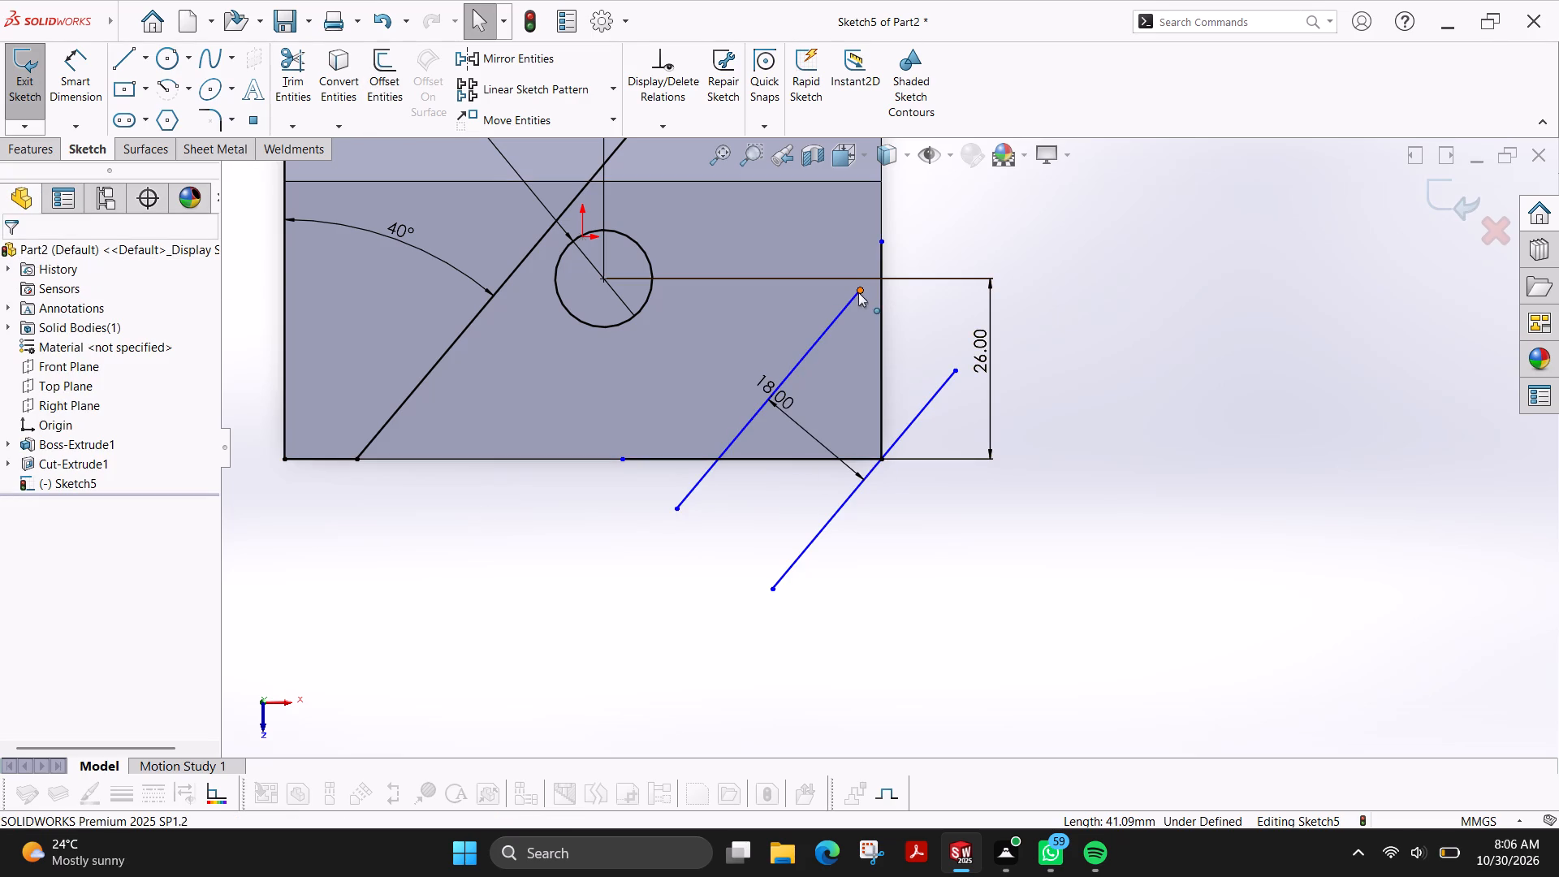
# Extend the offset line's upper end to the block's right edge with Extend Entities.
pyautogui.click(1246, 23)
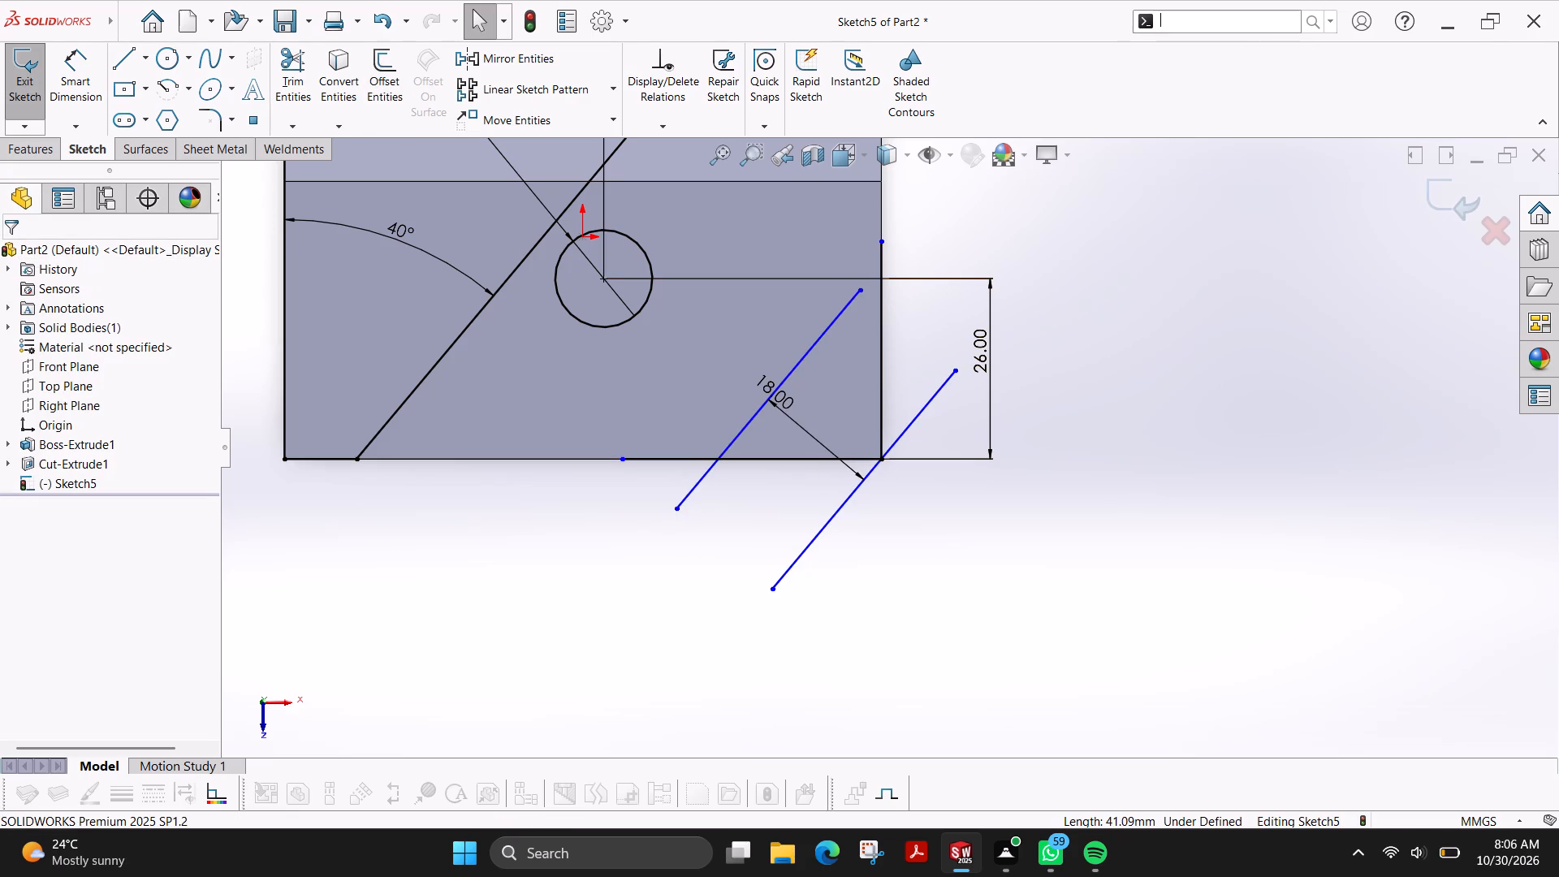
pyautogui.write('ex')
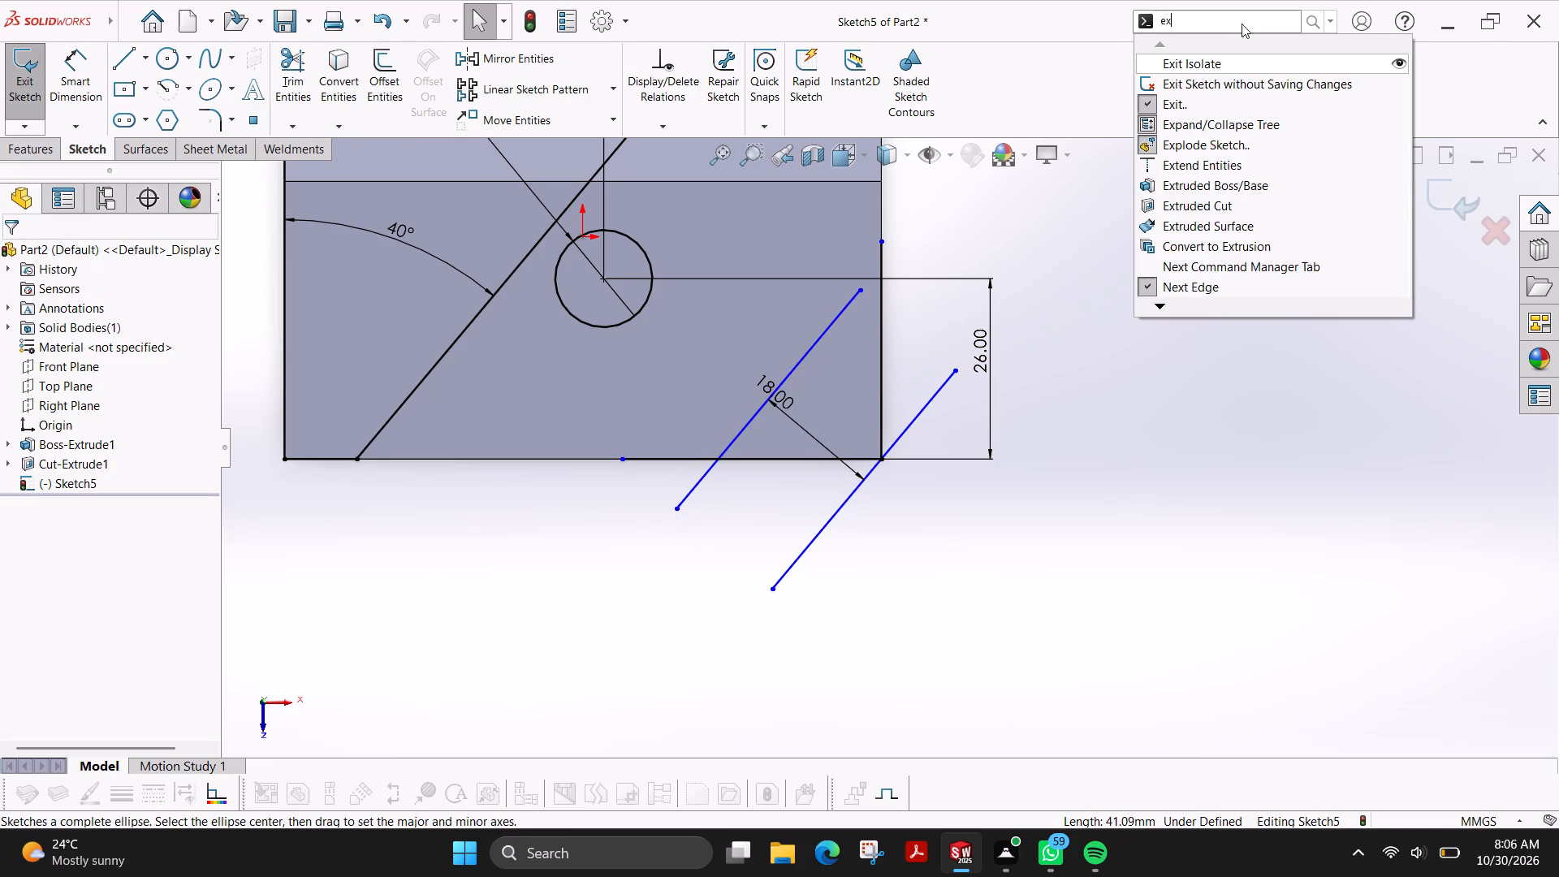
pyautogui.click(1213, 166)
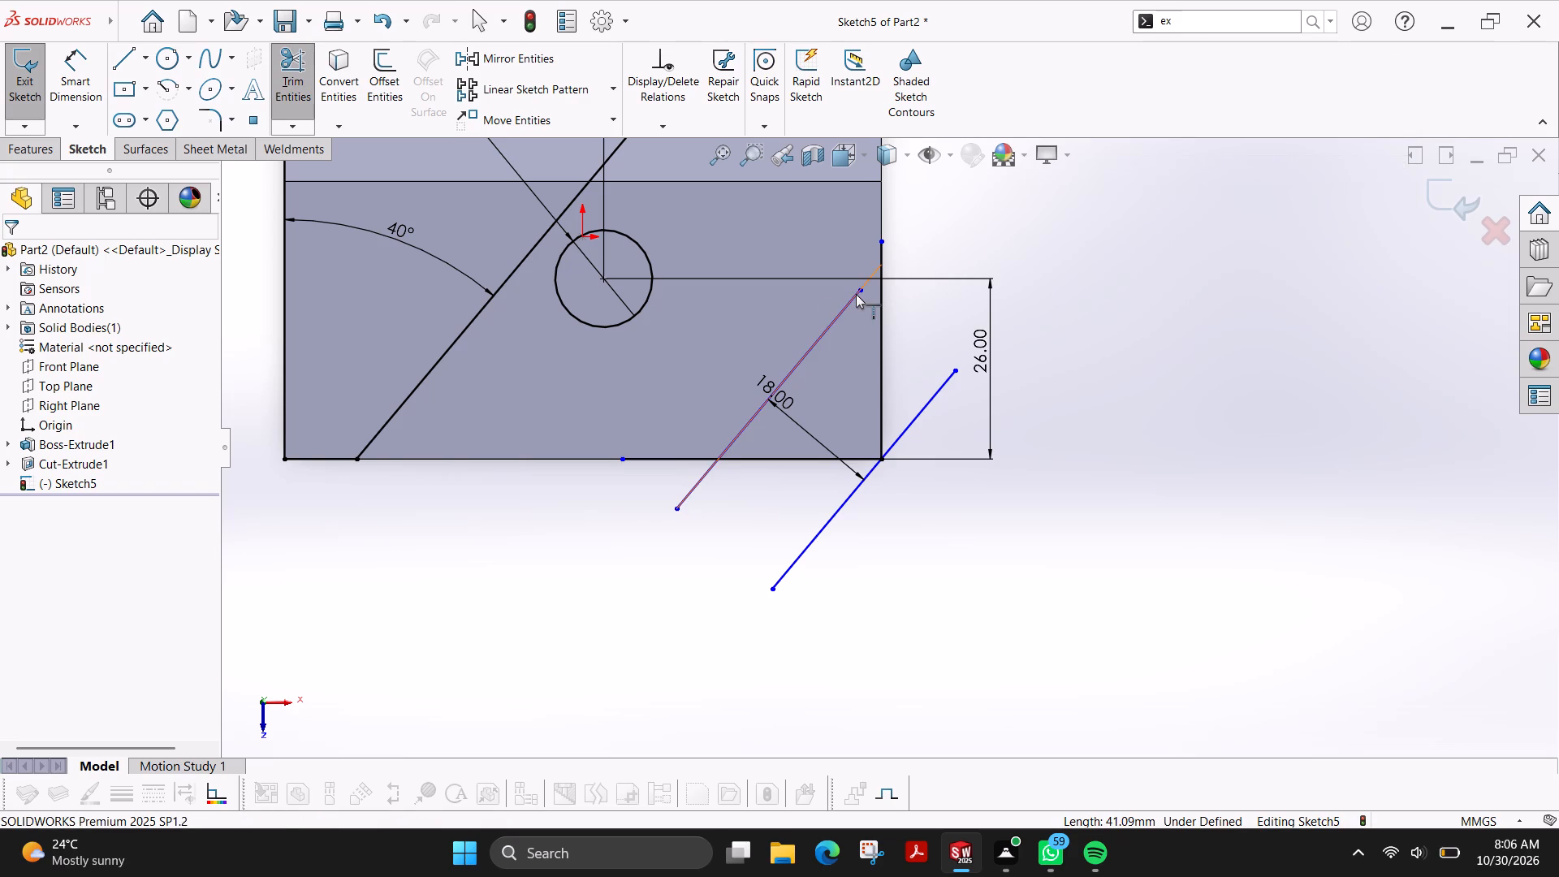
pyautogui.click(857, 294)
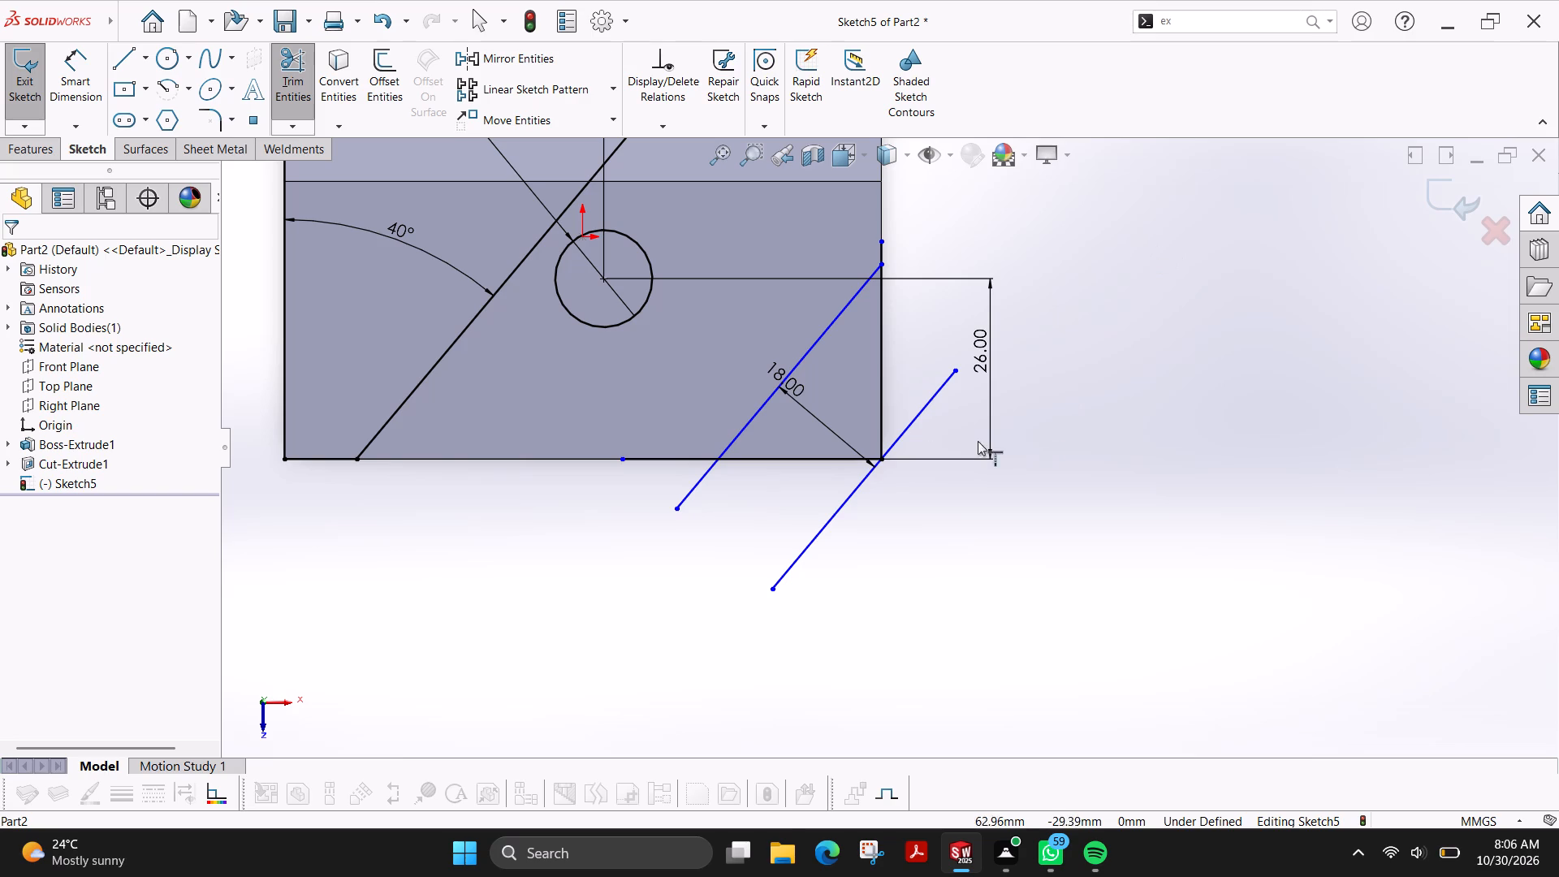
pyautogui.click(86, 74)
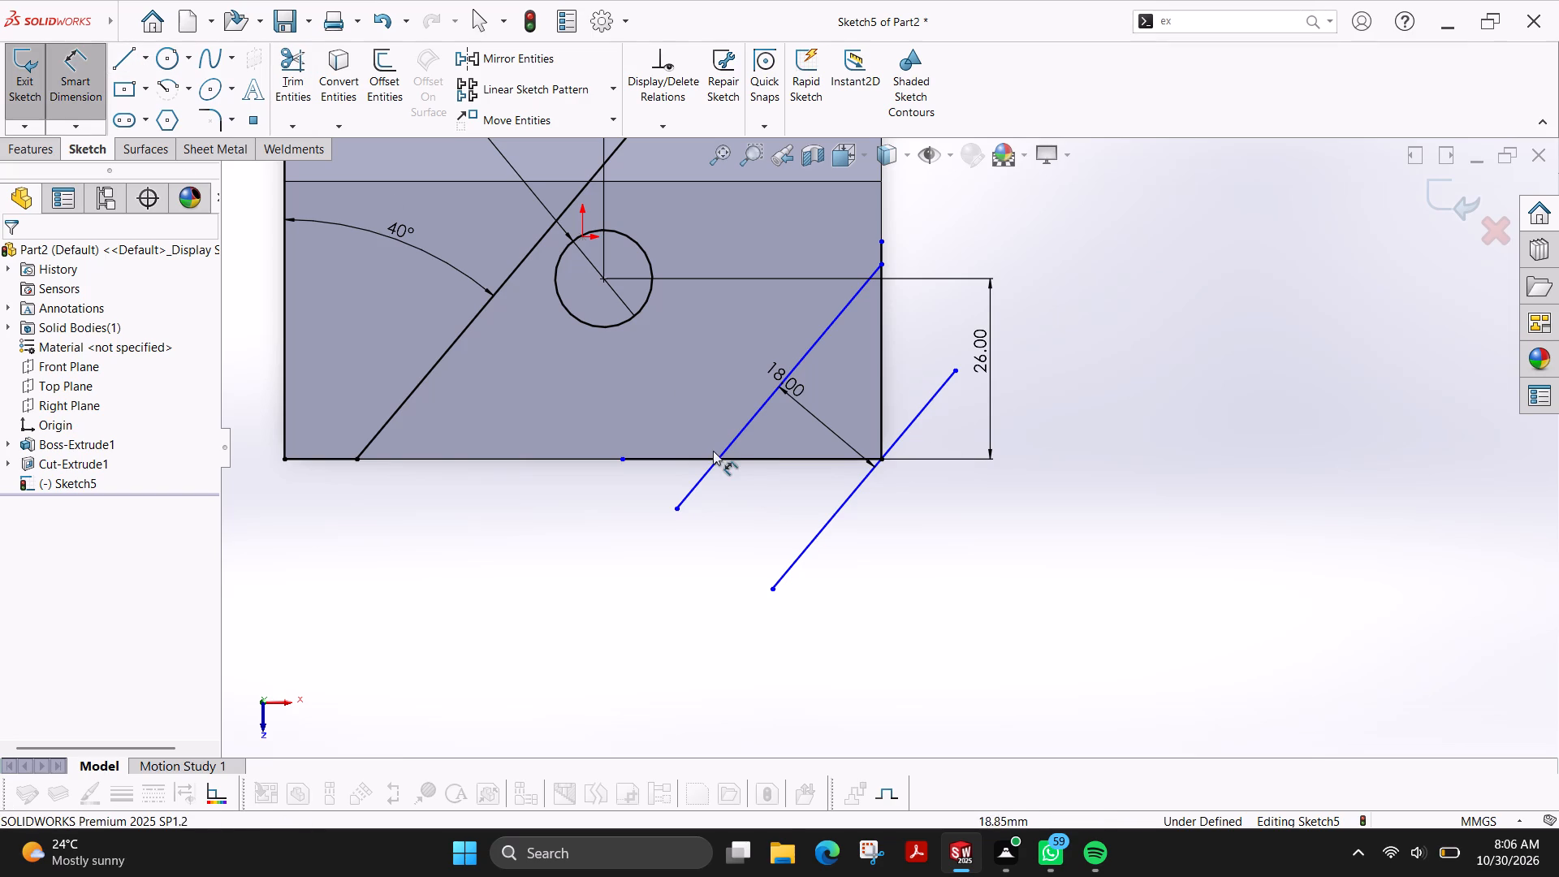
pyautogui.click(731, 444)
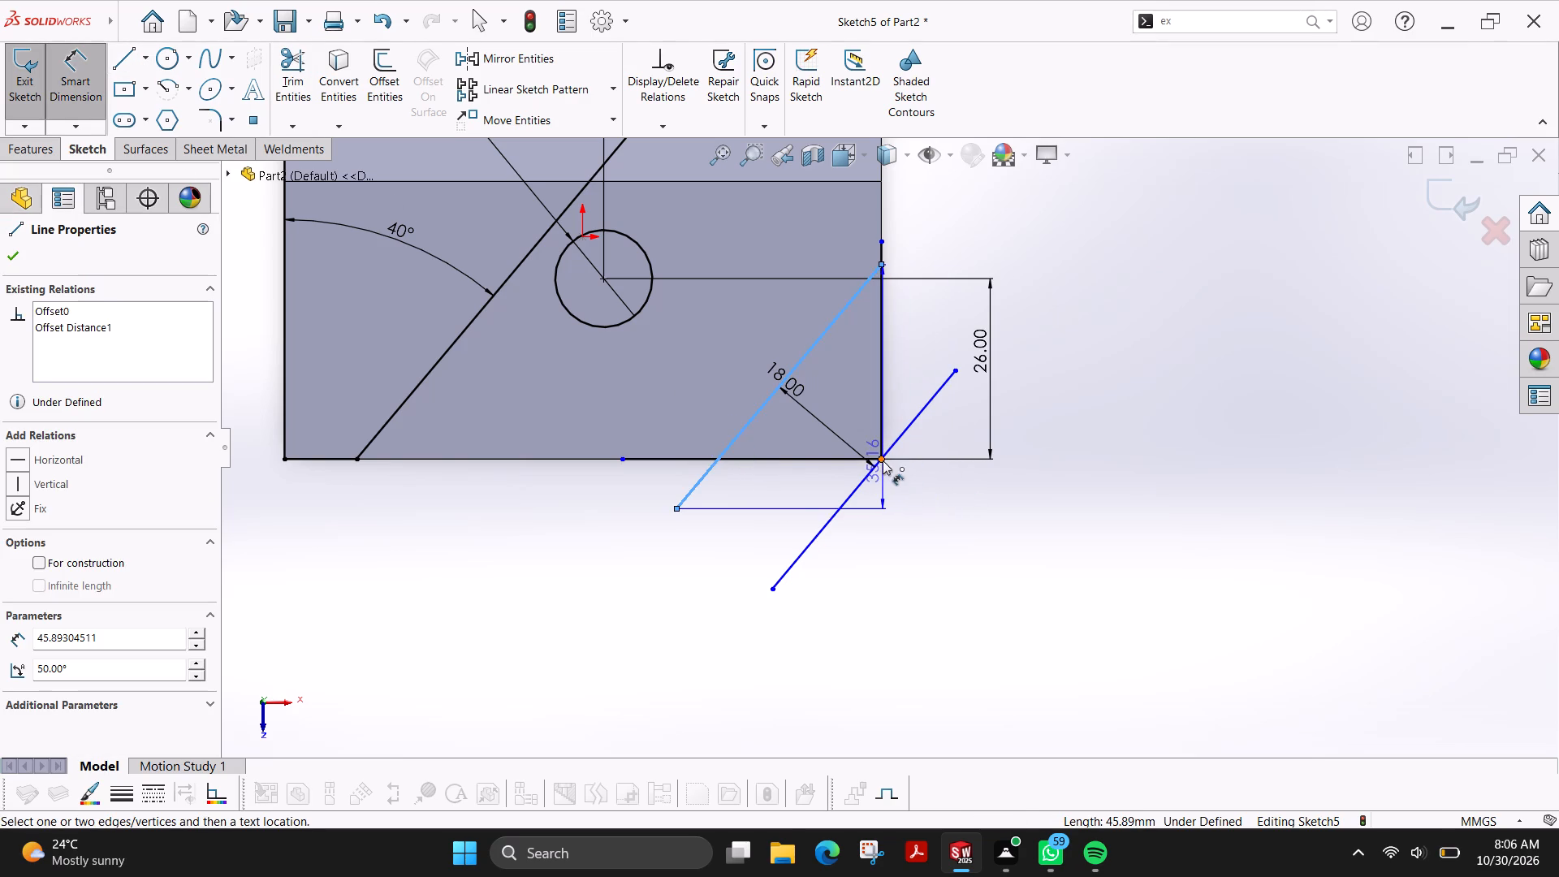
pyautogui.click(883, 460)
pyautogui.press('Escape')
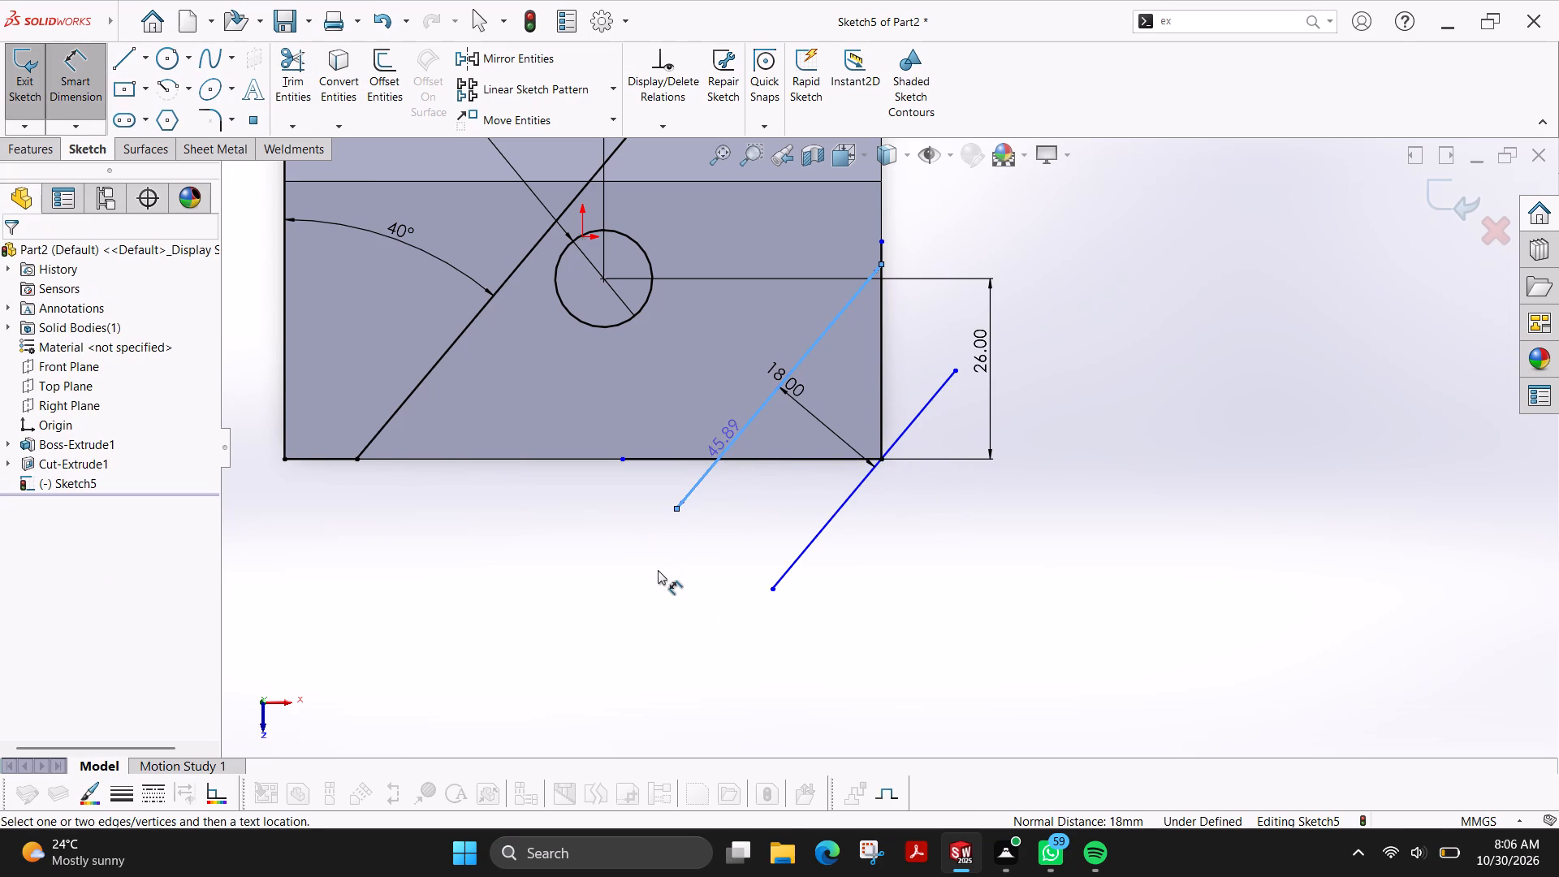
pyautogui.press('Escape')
# Trim the offset line's overhang, the slanted corner line and the excess right edge line, leaving a closed triangle at the corner.
pyautogui.click(289, 73)
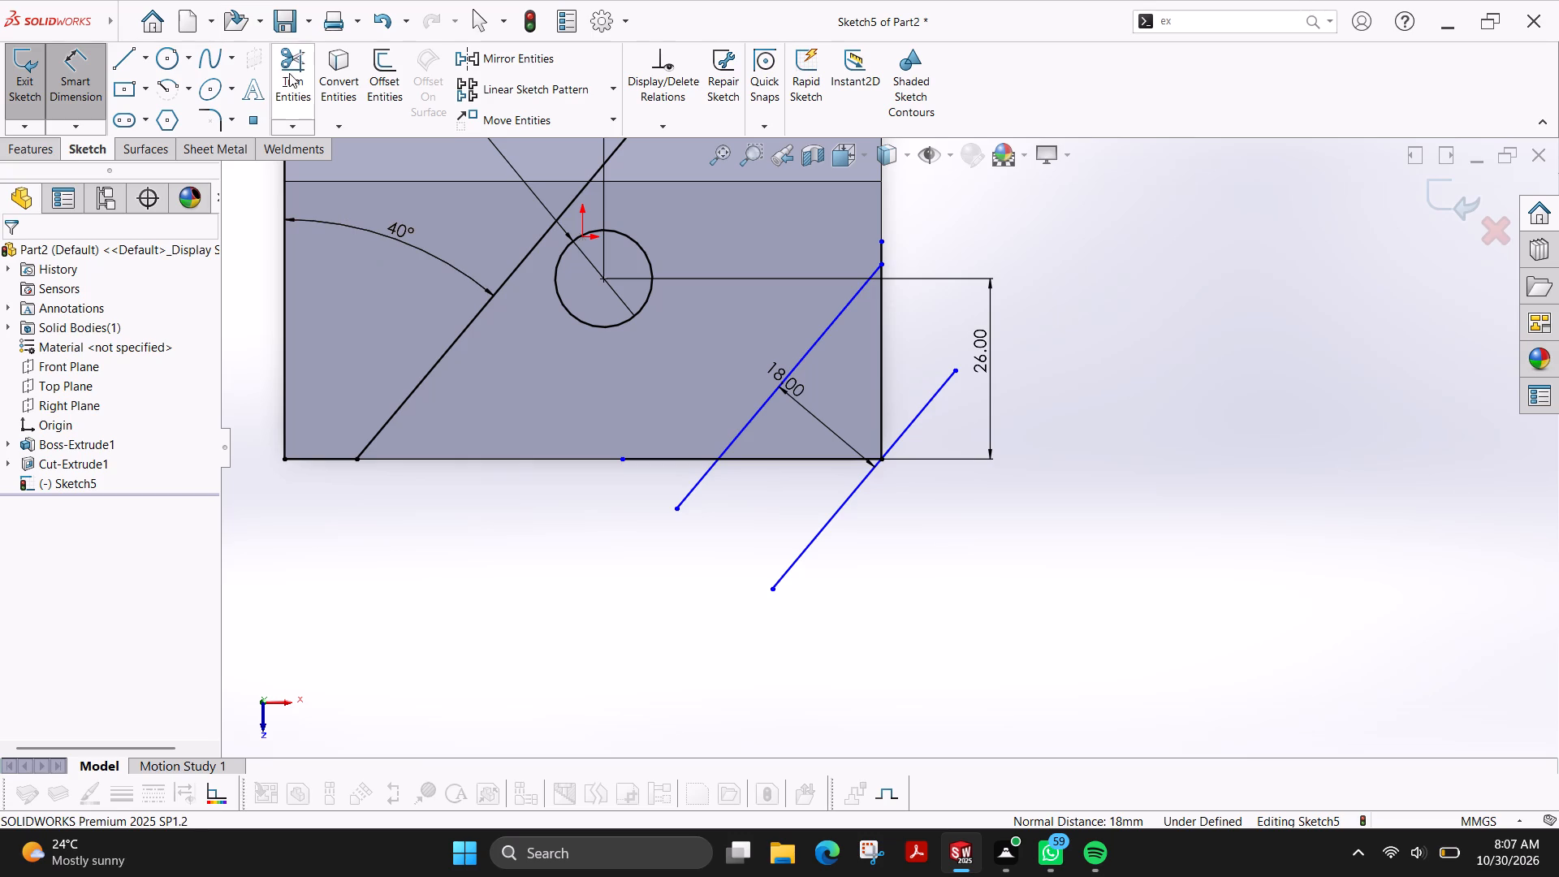
pyautogui.moveTo(660, 425); pyautogui.dragTo(793, 521)
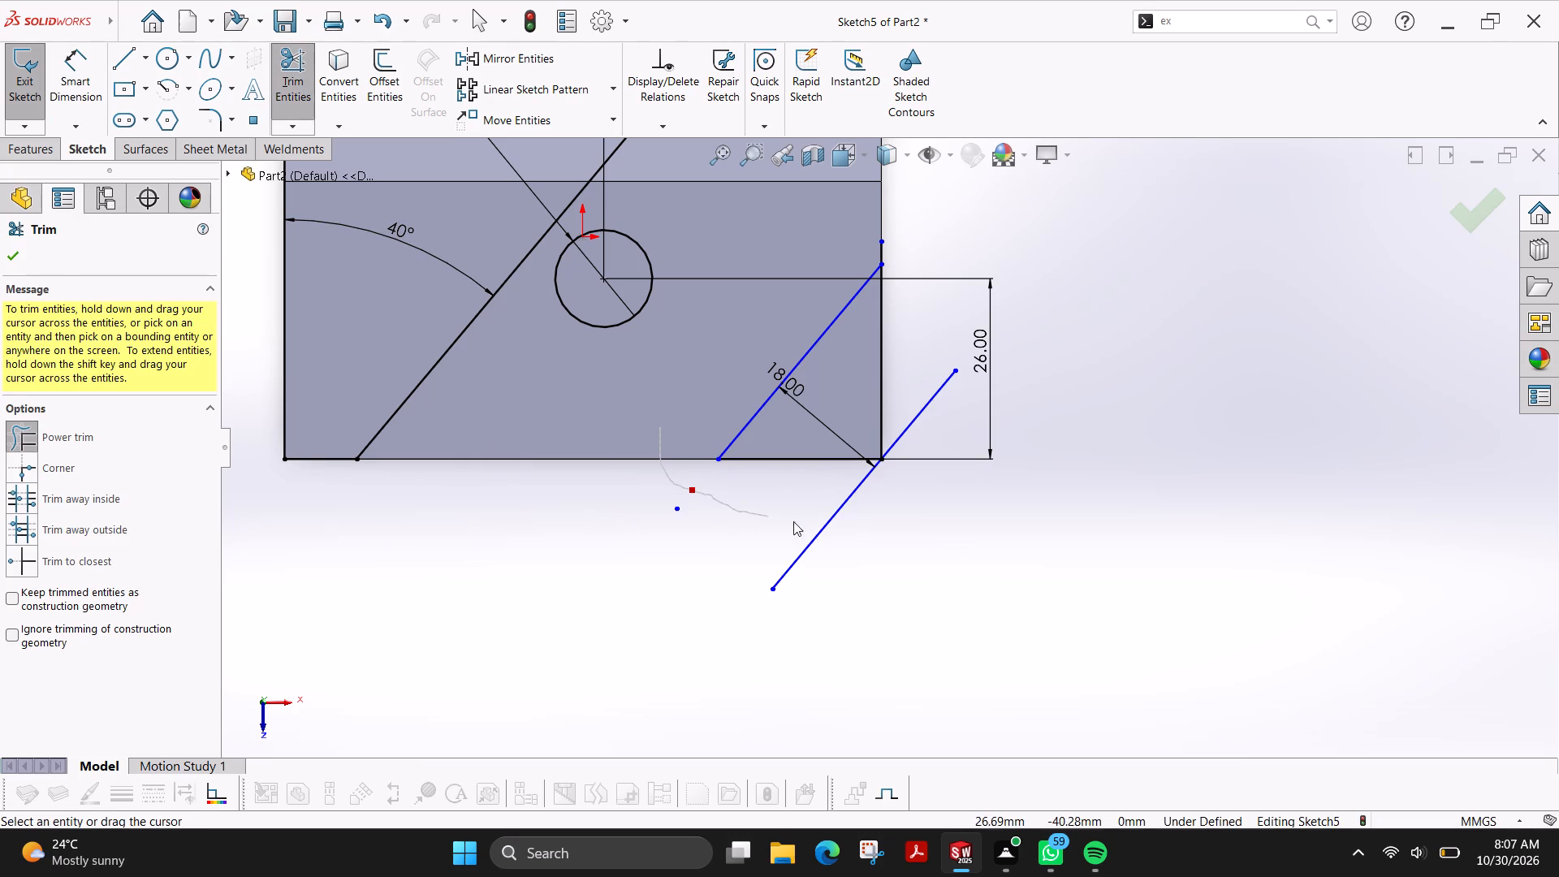
pyautogui.moveTo(793, 521); pyautogui.dragTo(890, 543)
pyautogui.moveTo(924, 349); pyautogui.dragTo(944, 430)
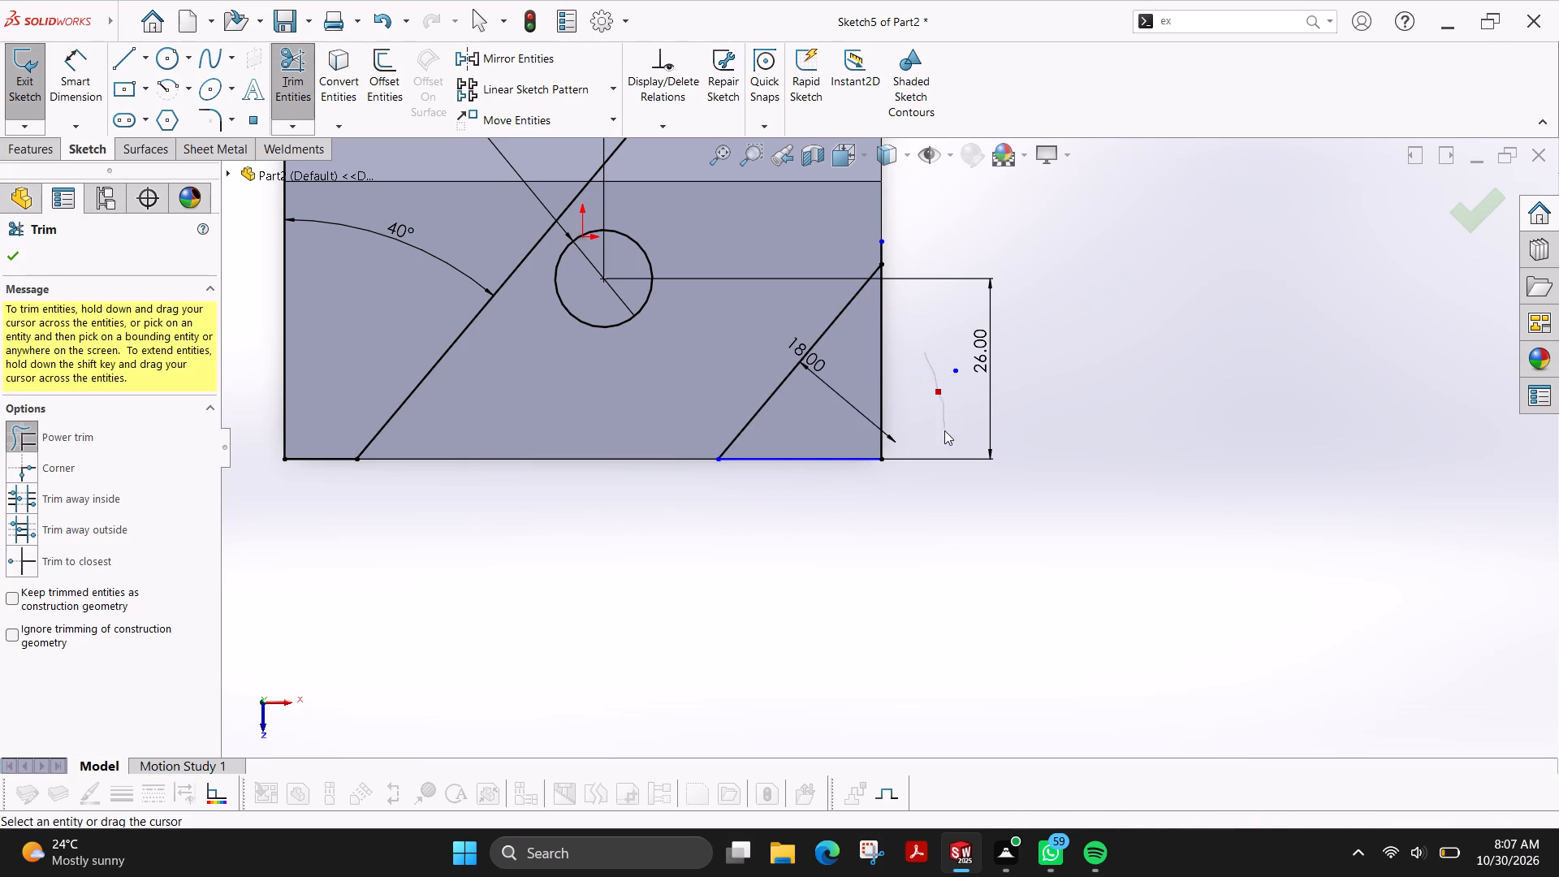
pyautogui.moveTo(861, 253); pyautogui.dragTo(905, 258)
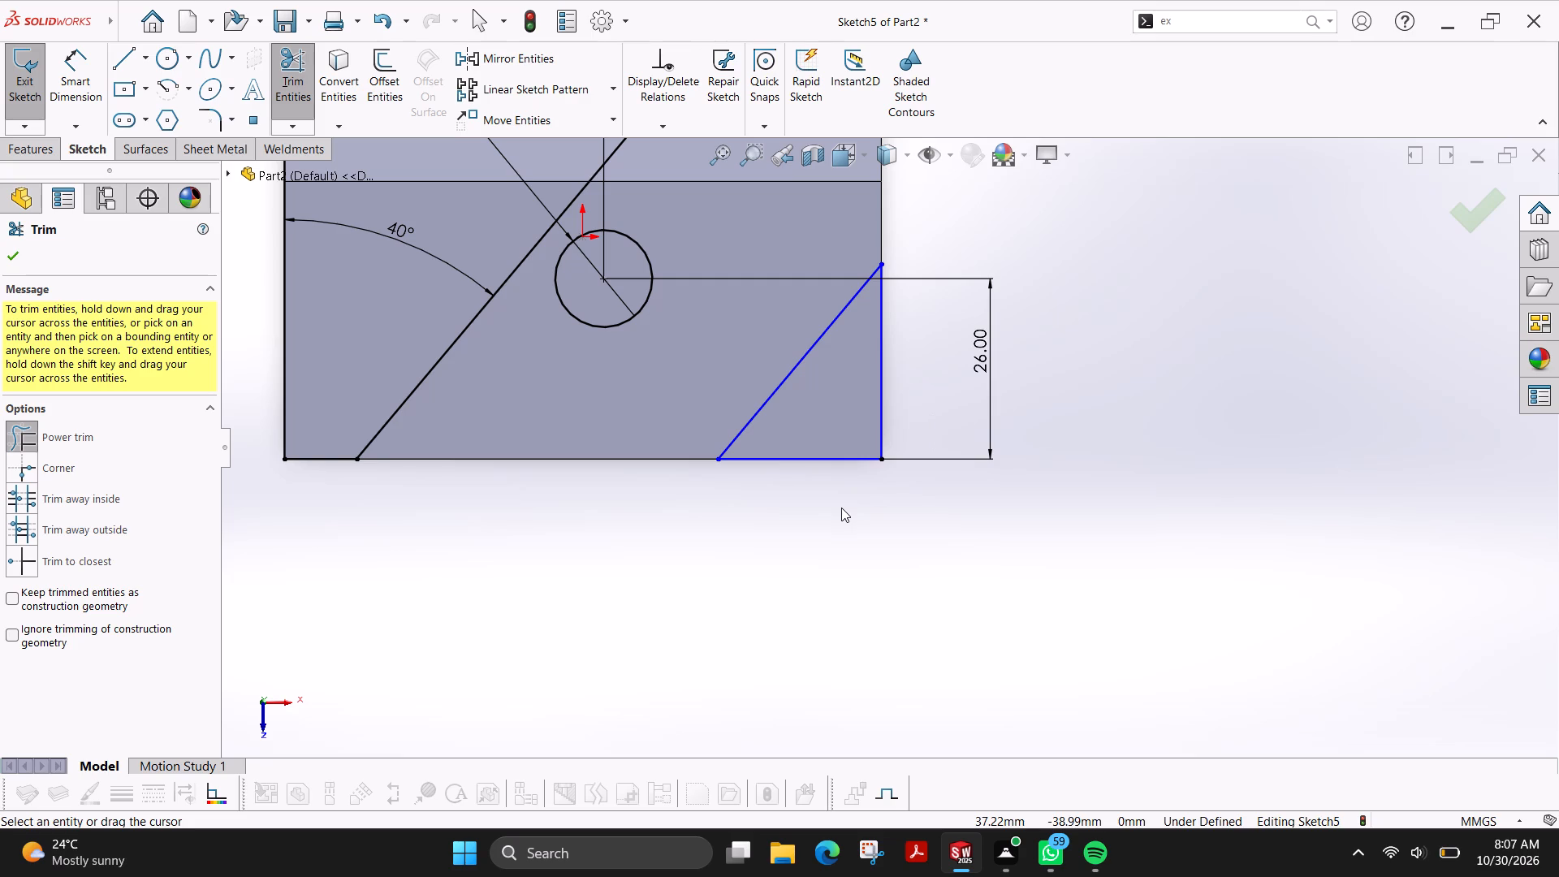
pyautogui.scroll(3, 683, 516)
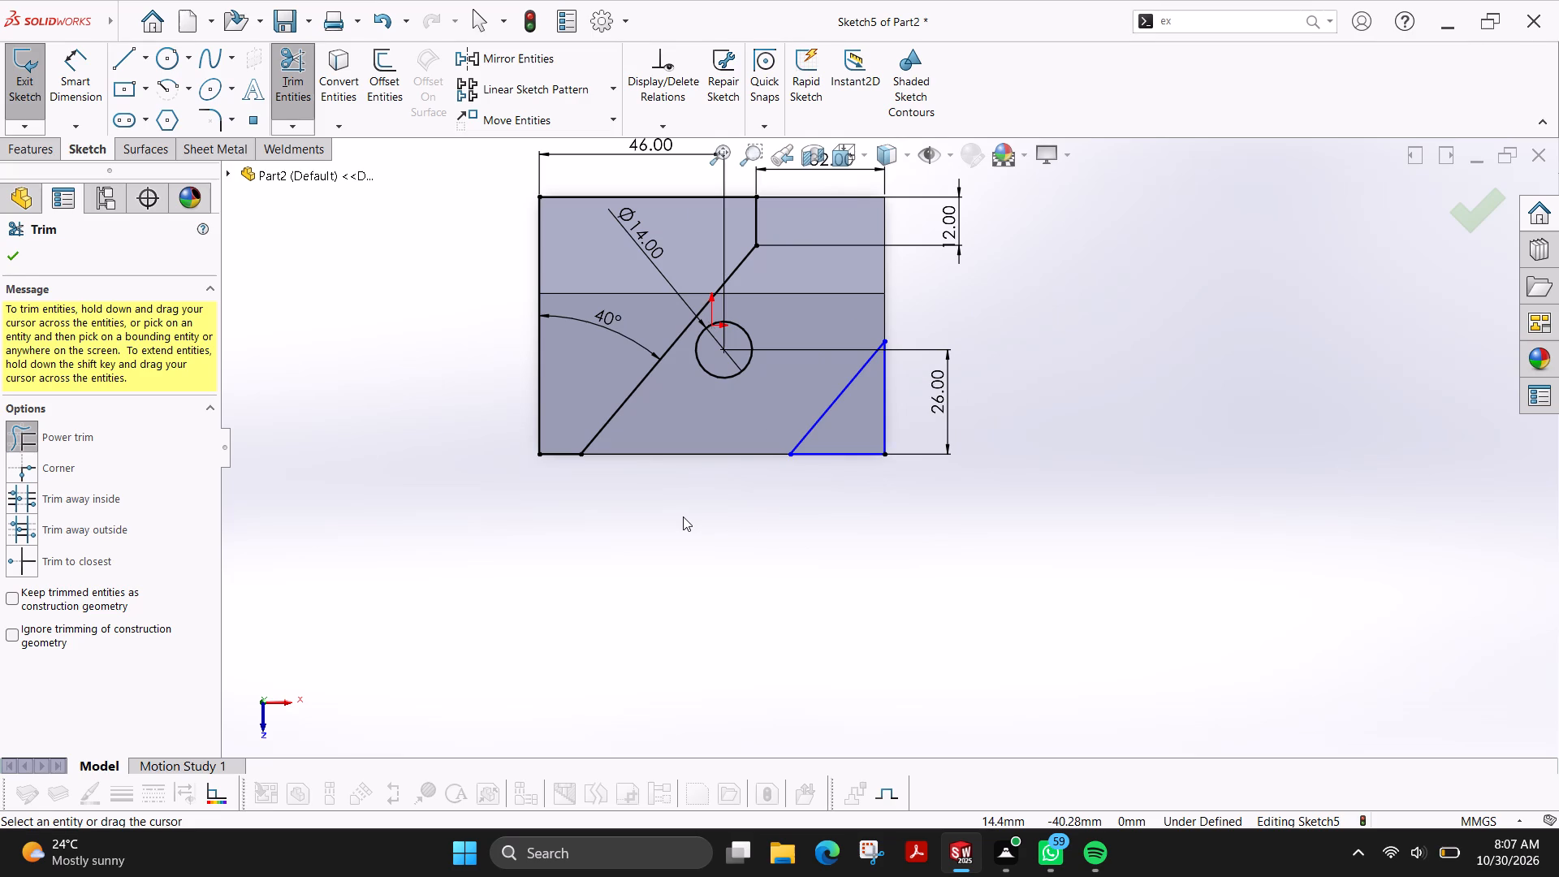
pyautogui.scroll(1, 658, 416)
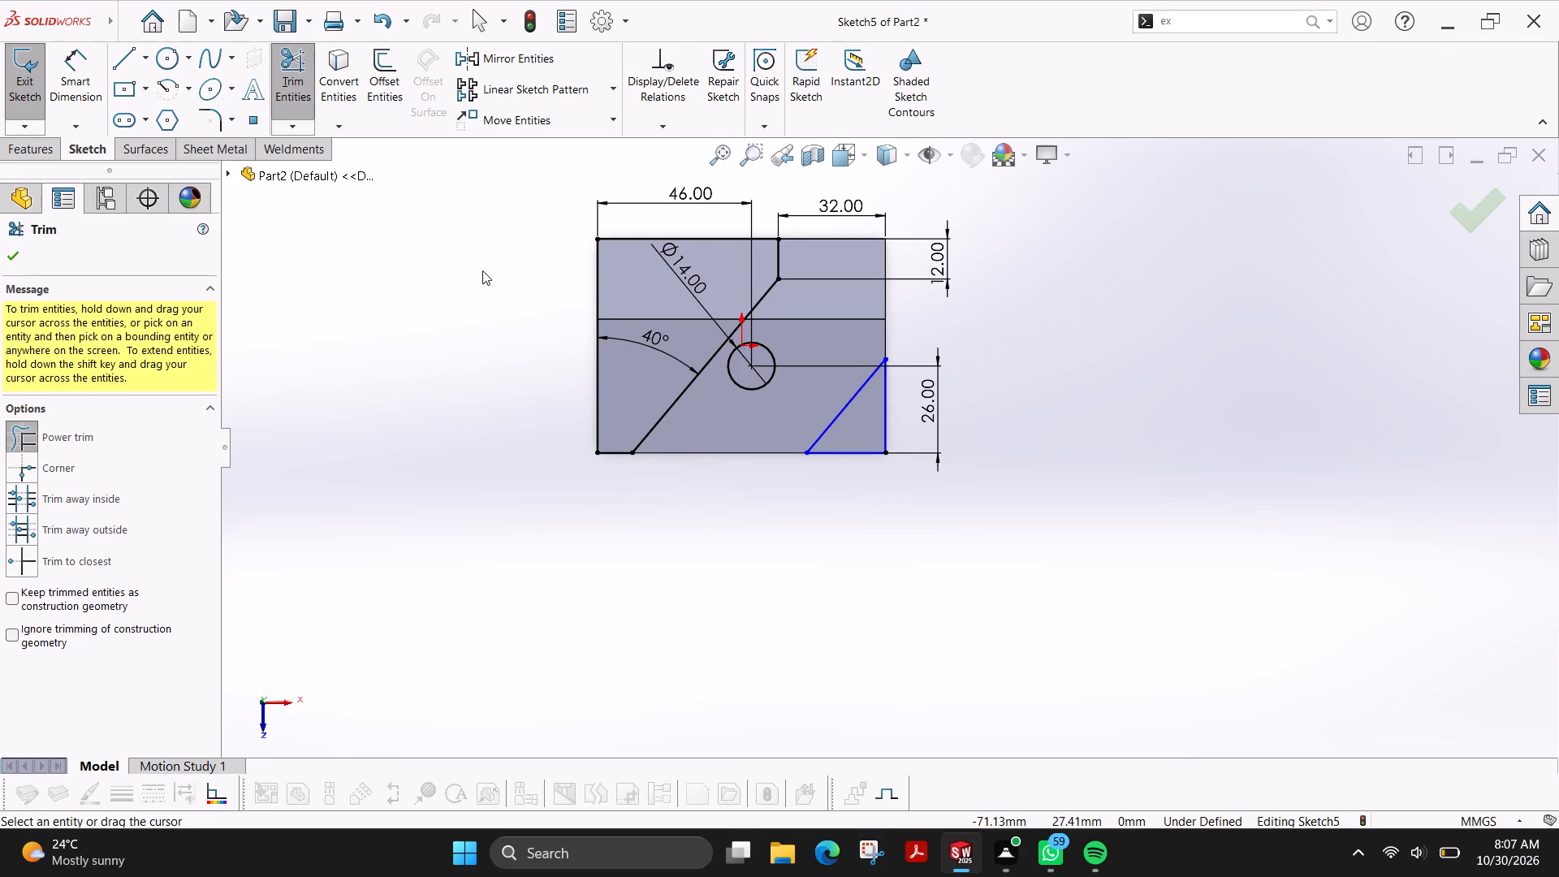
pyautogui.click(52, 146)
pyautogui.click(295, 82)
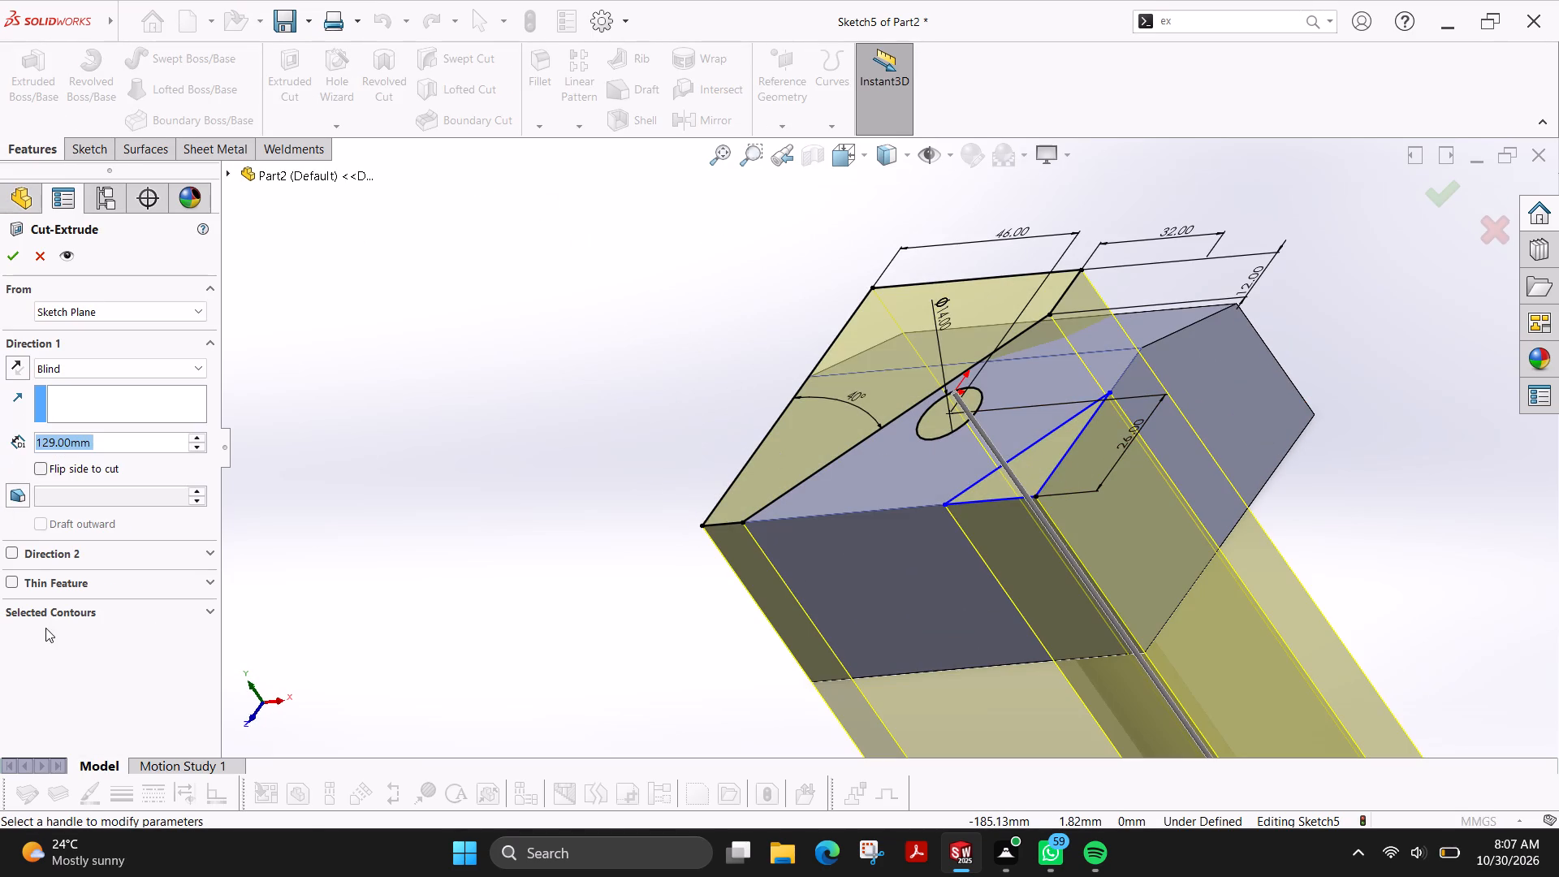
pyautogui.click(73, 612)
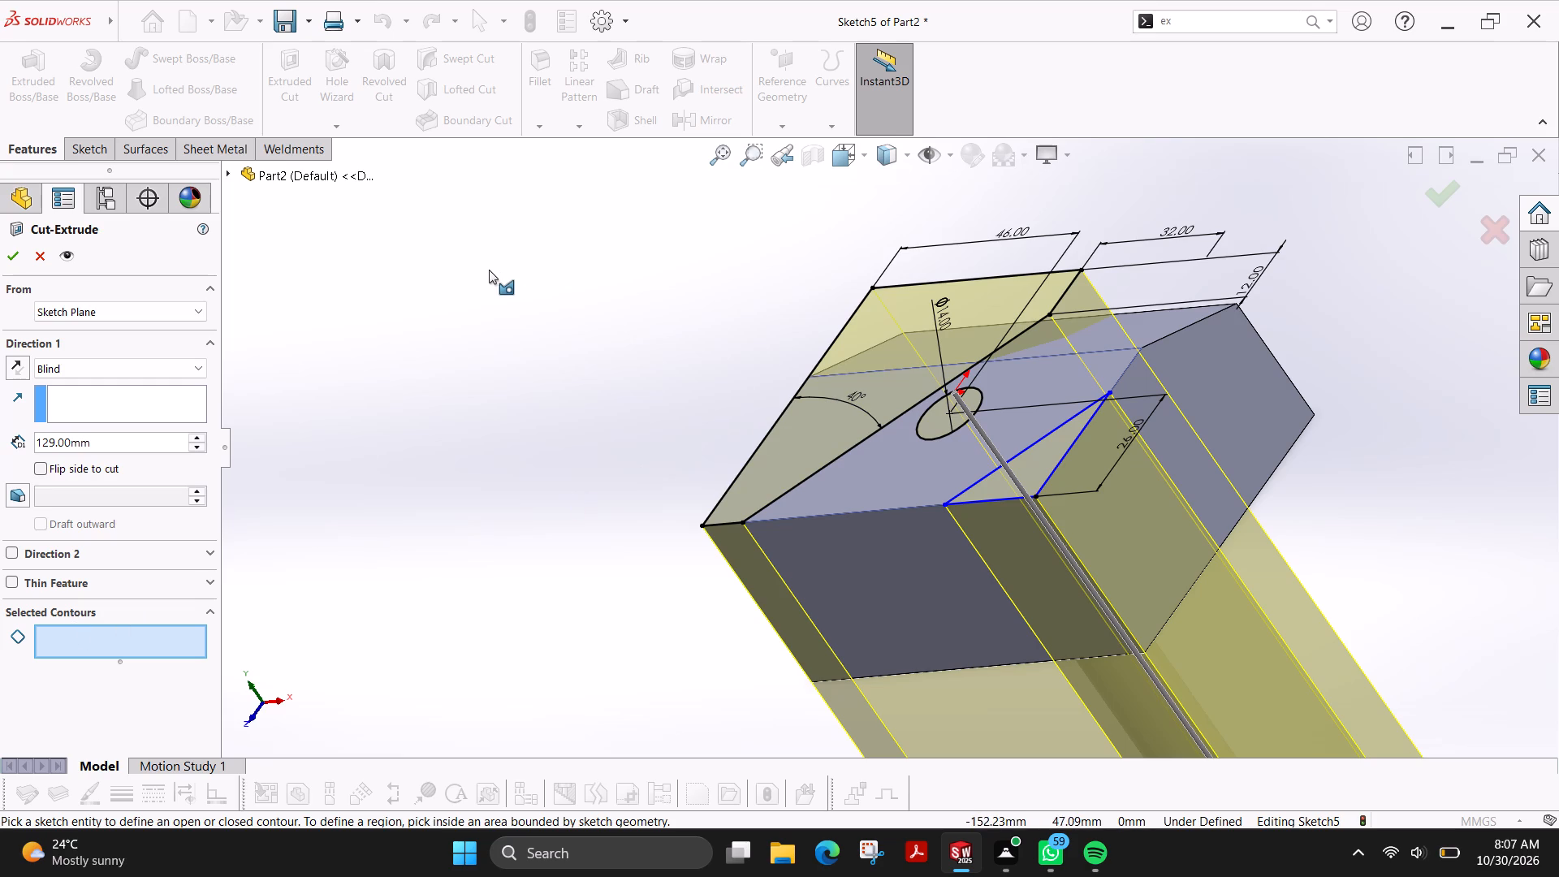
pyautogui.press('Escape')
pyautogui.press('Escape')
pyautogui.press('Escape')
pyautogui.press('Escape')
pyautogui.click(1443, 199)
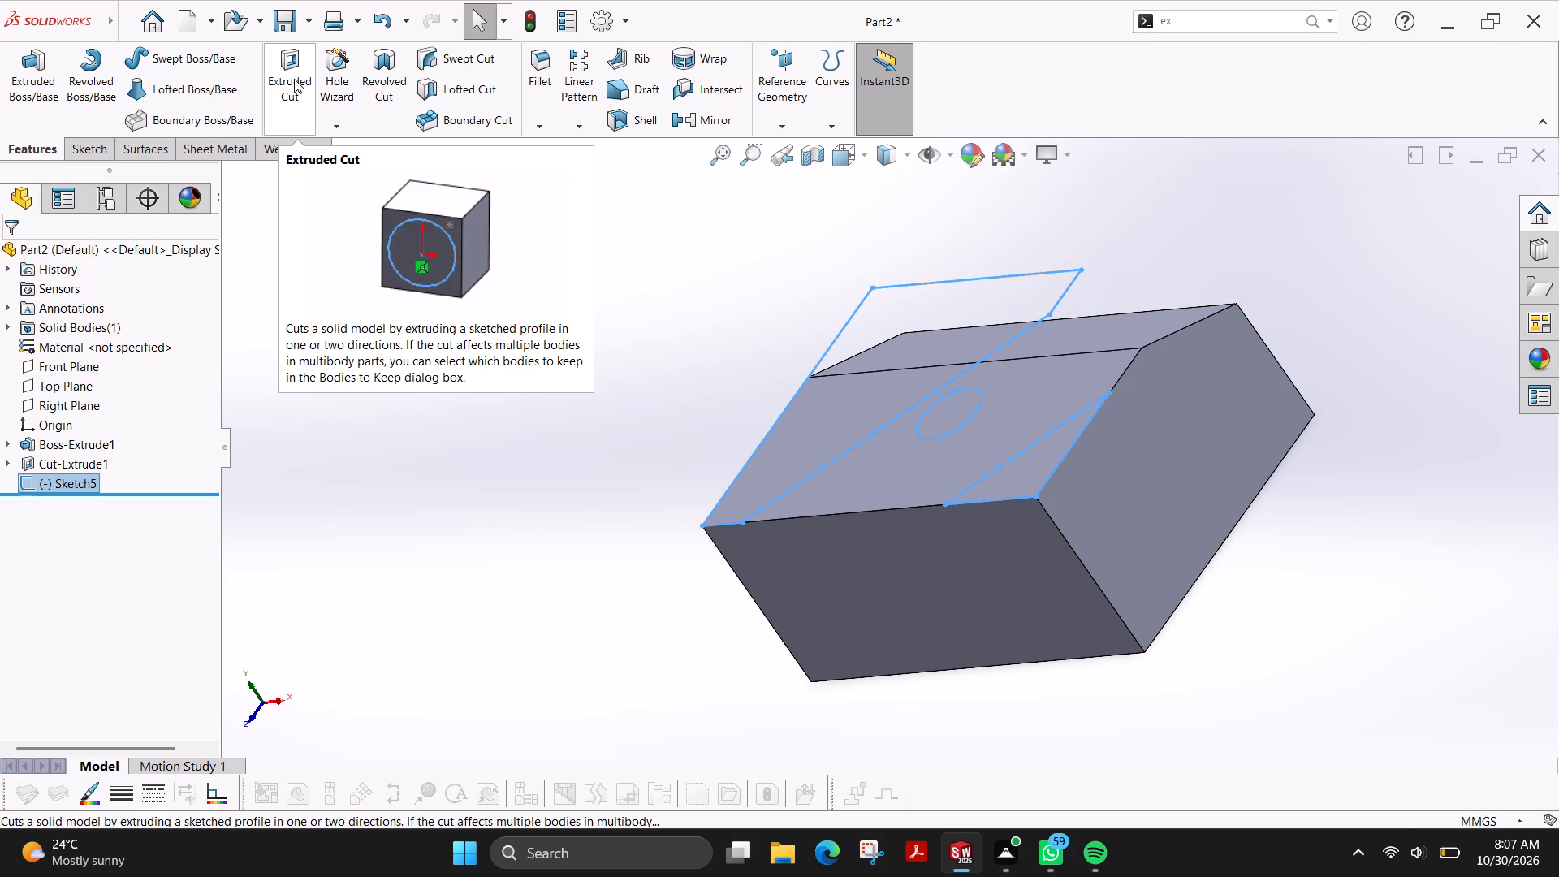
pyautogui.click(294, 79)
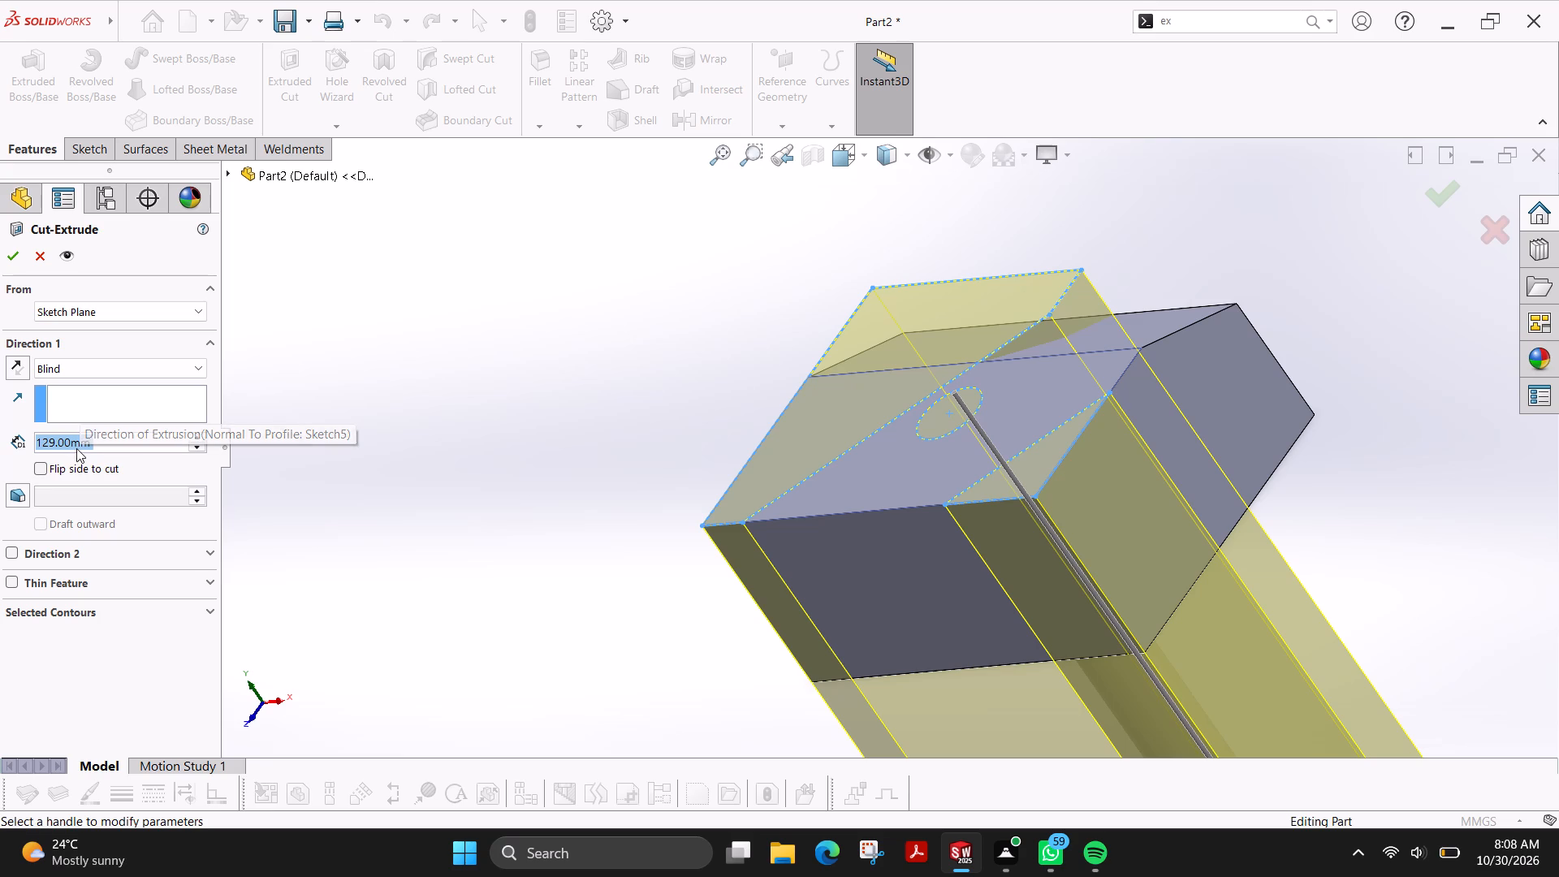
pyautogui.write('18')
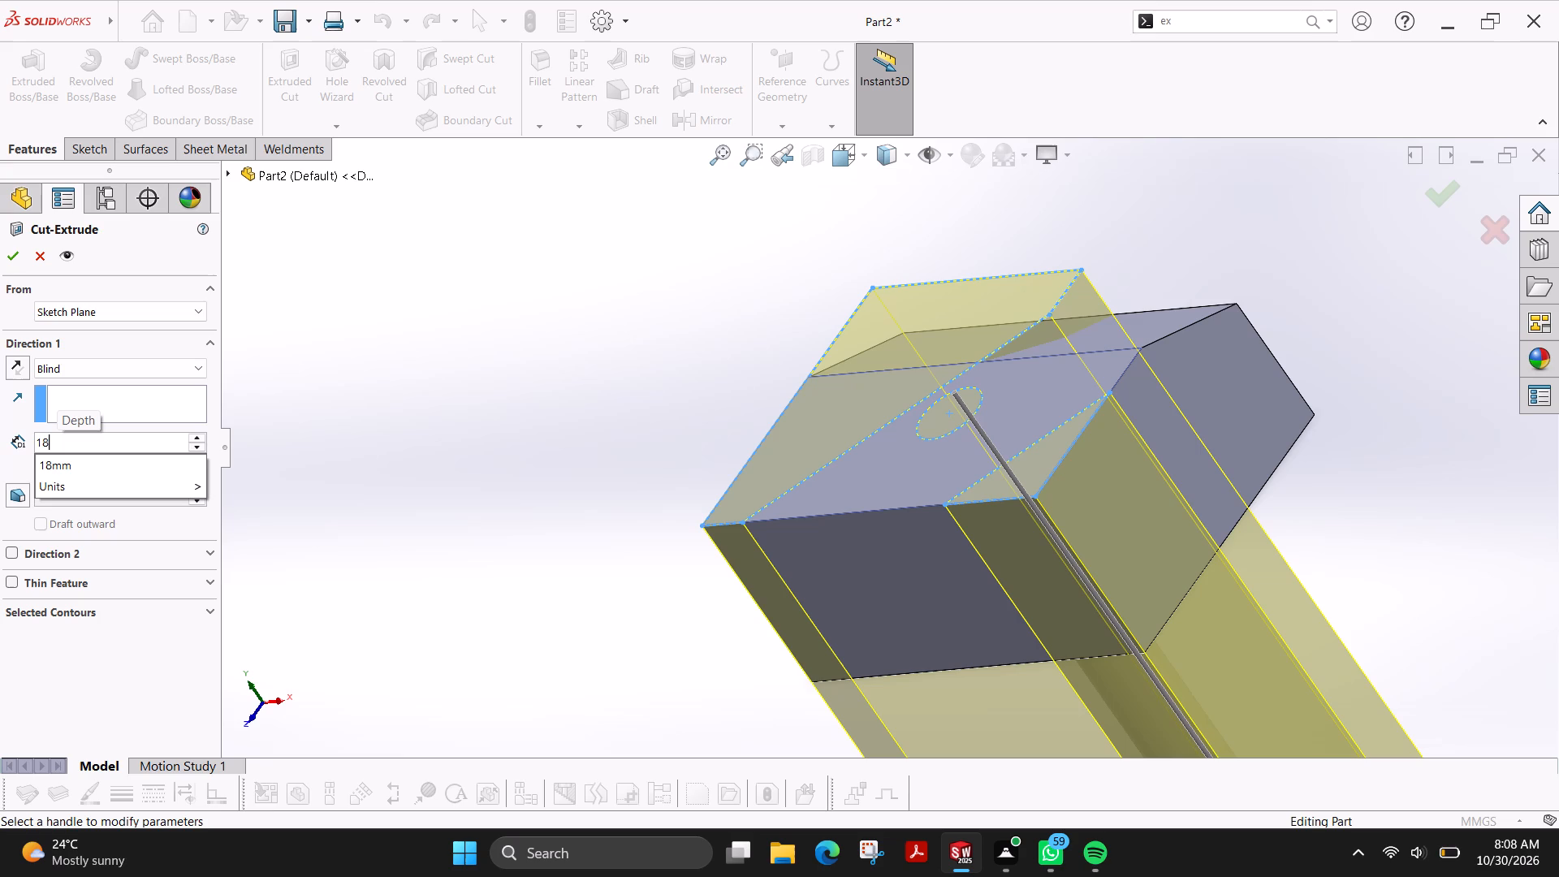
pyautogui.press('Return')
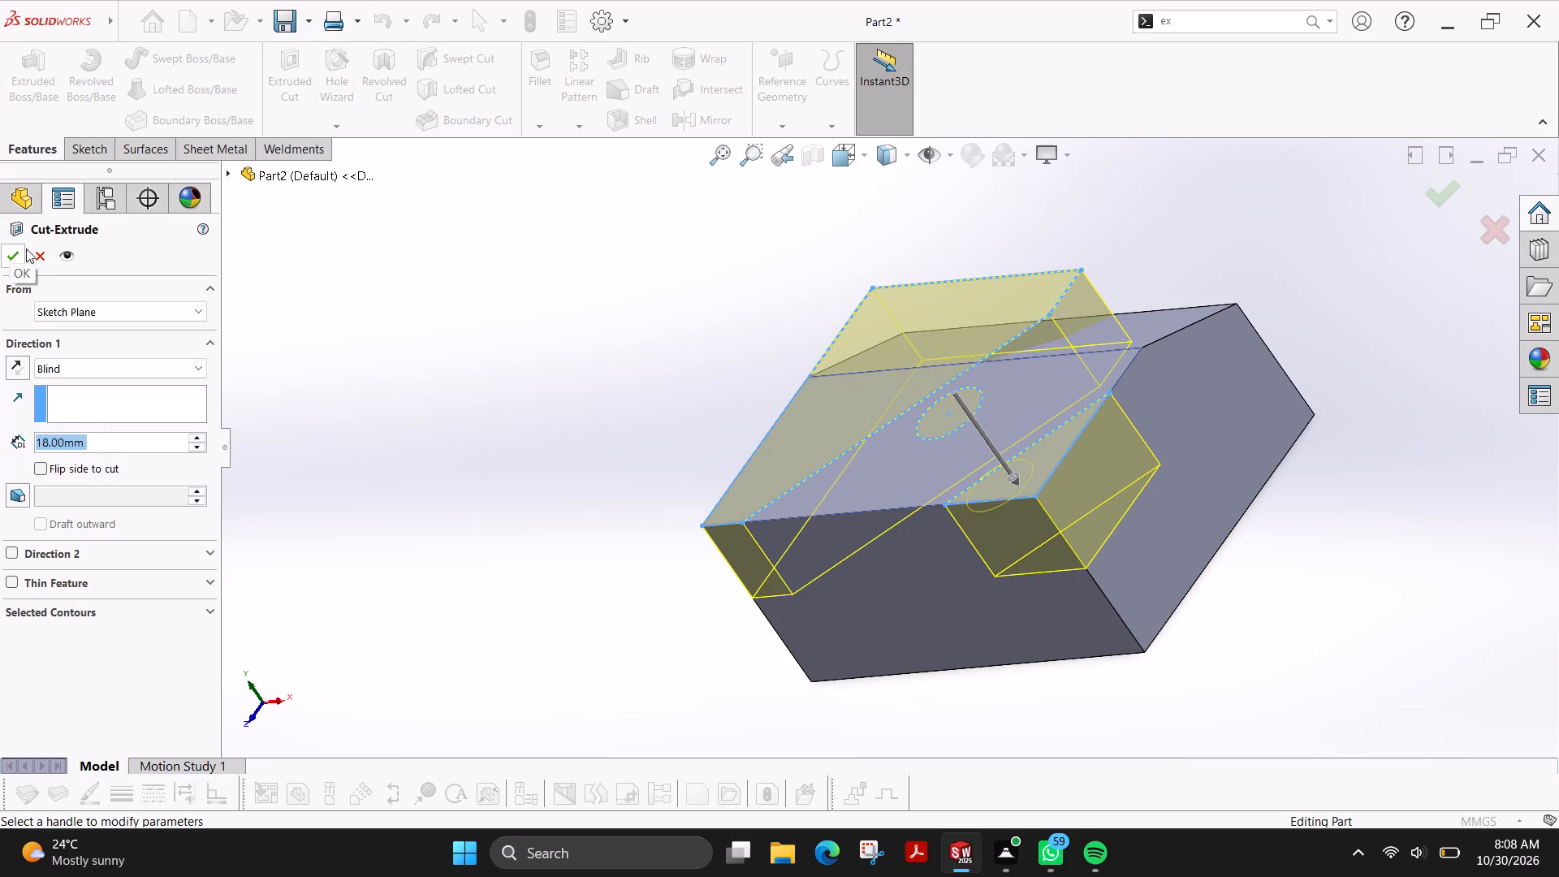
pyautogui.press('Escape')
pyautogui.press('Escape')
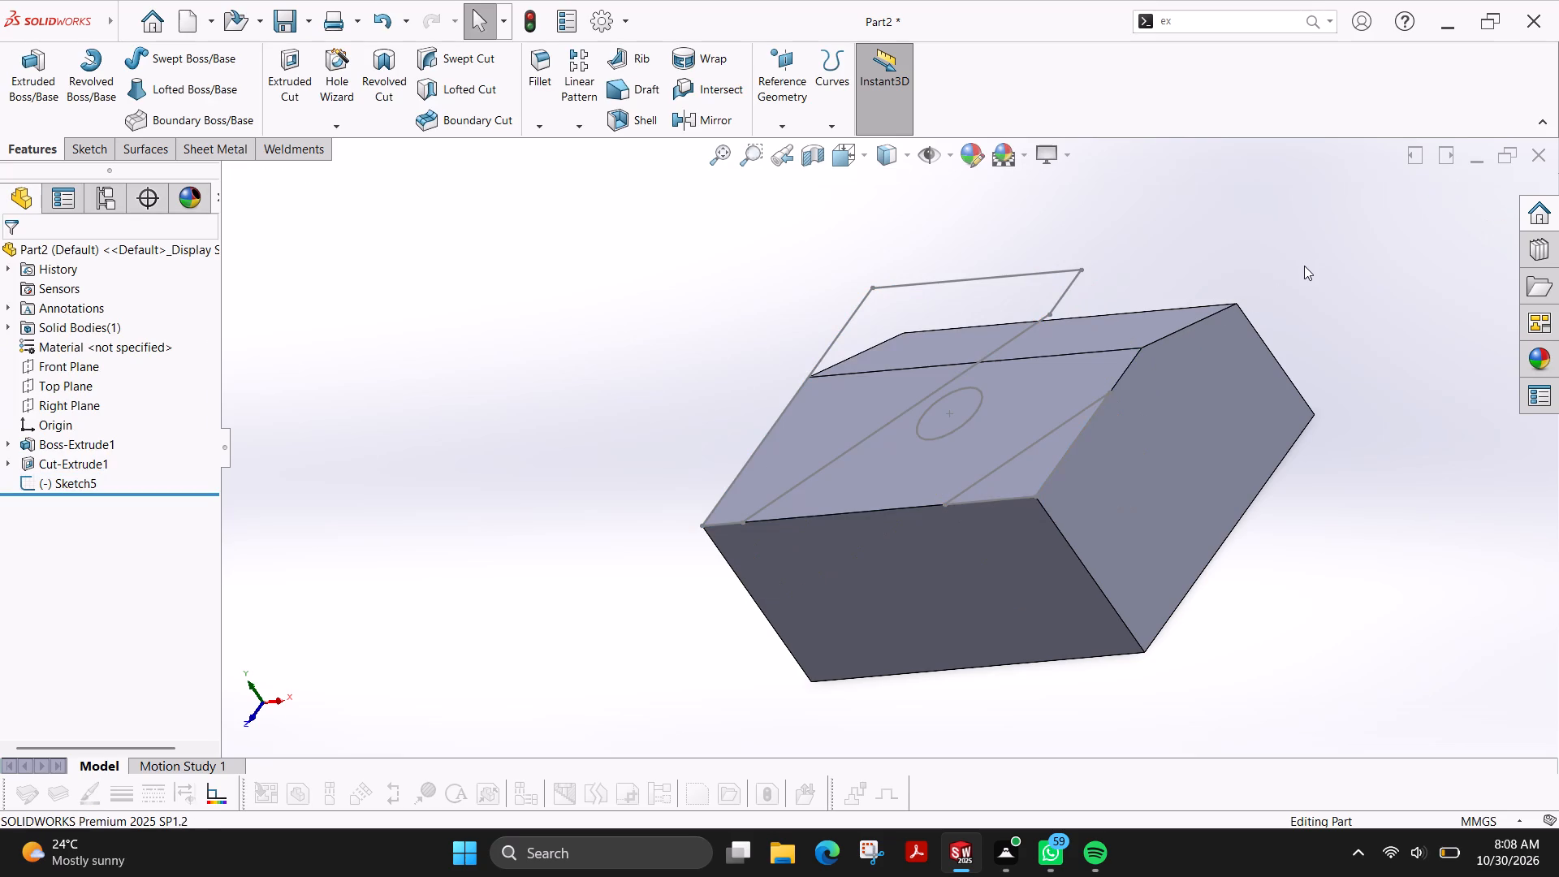
# Reopen the profile sketch and draw an 86 × 64 mm corner rectangle from the block's rear left corner to its front right corner.
pyautogui.click(1065, 291)
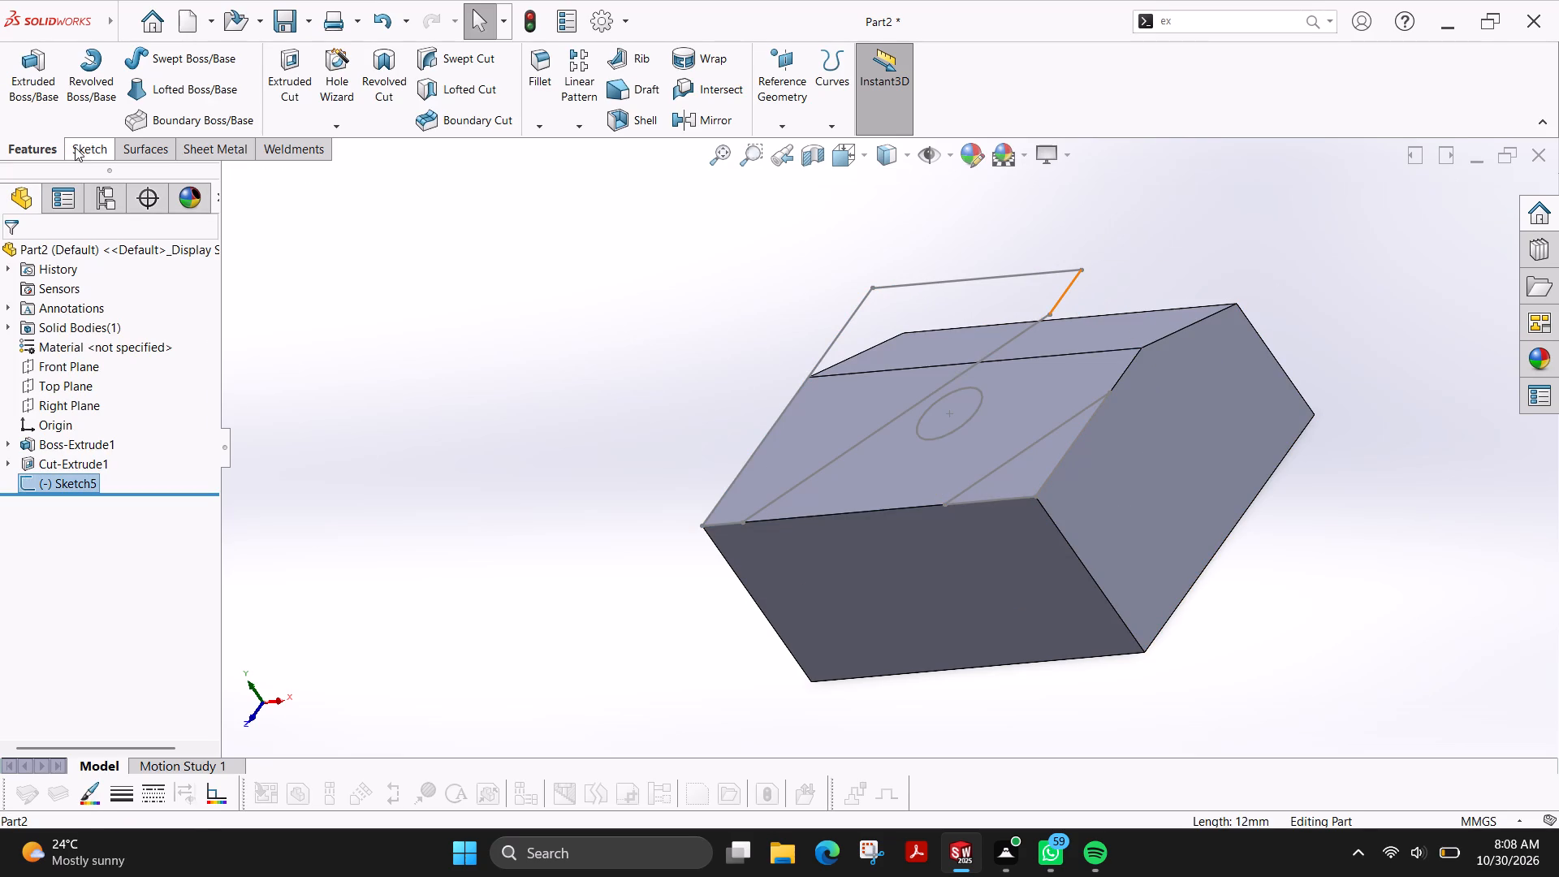
pyautogui.click(91, 145)
pyautogui.click(30, 77)
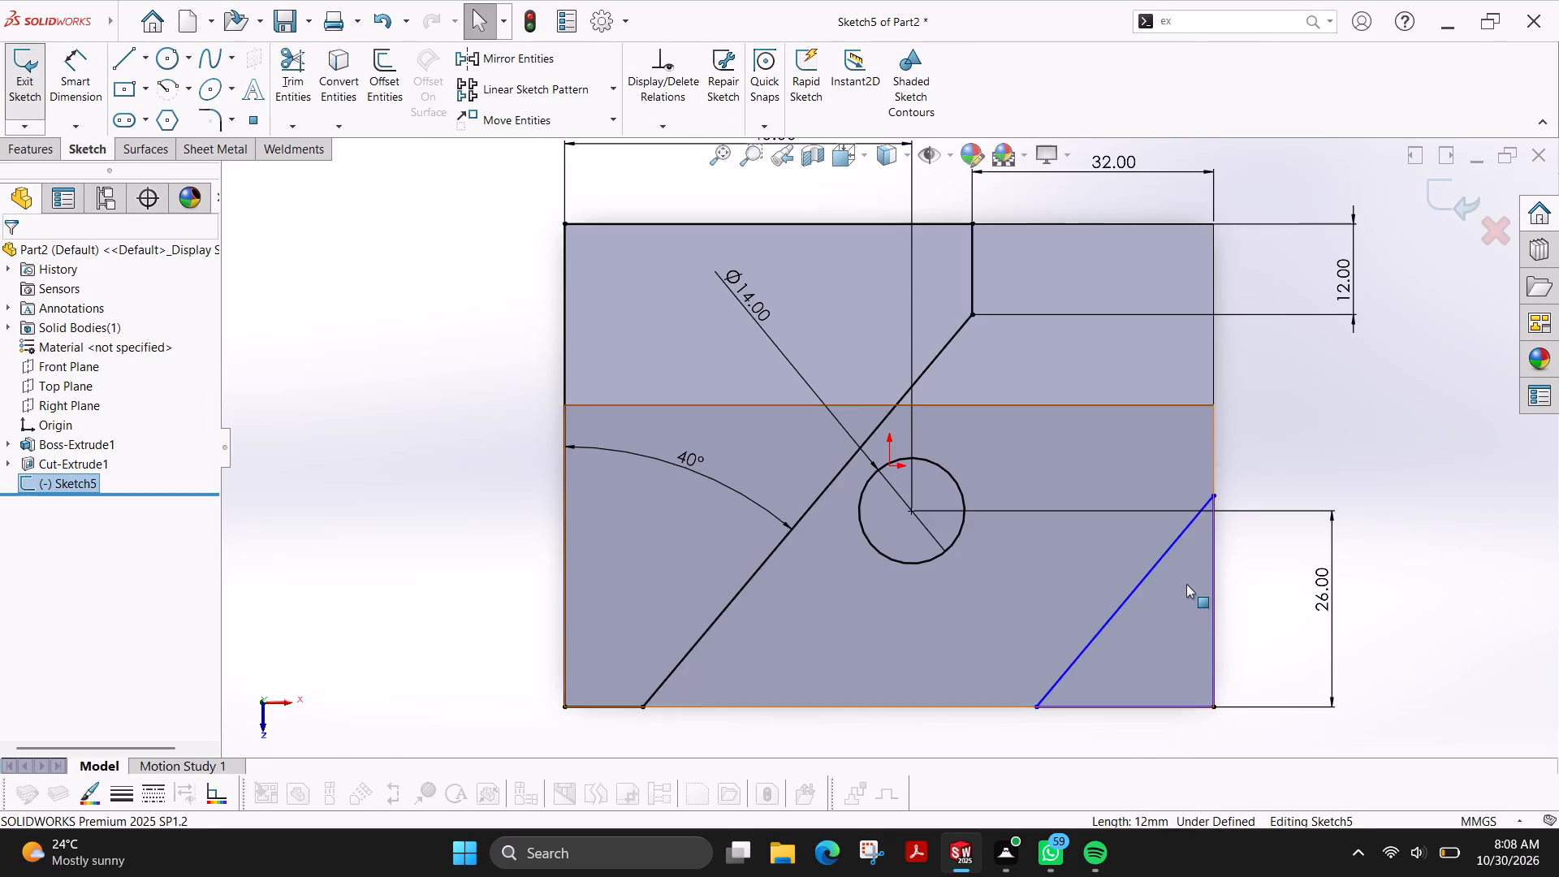
pyautogui.scroll(1, 1184, 585)
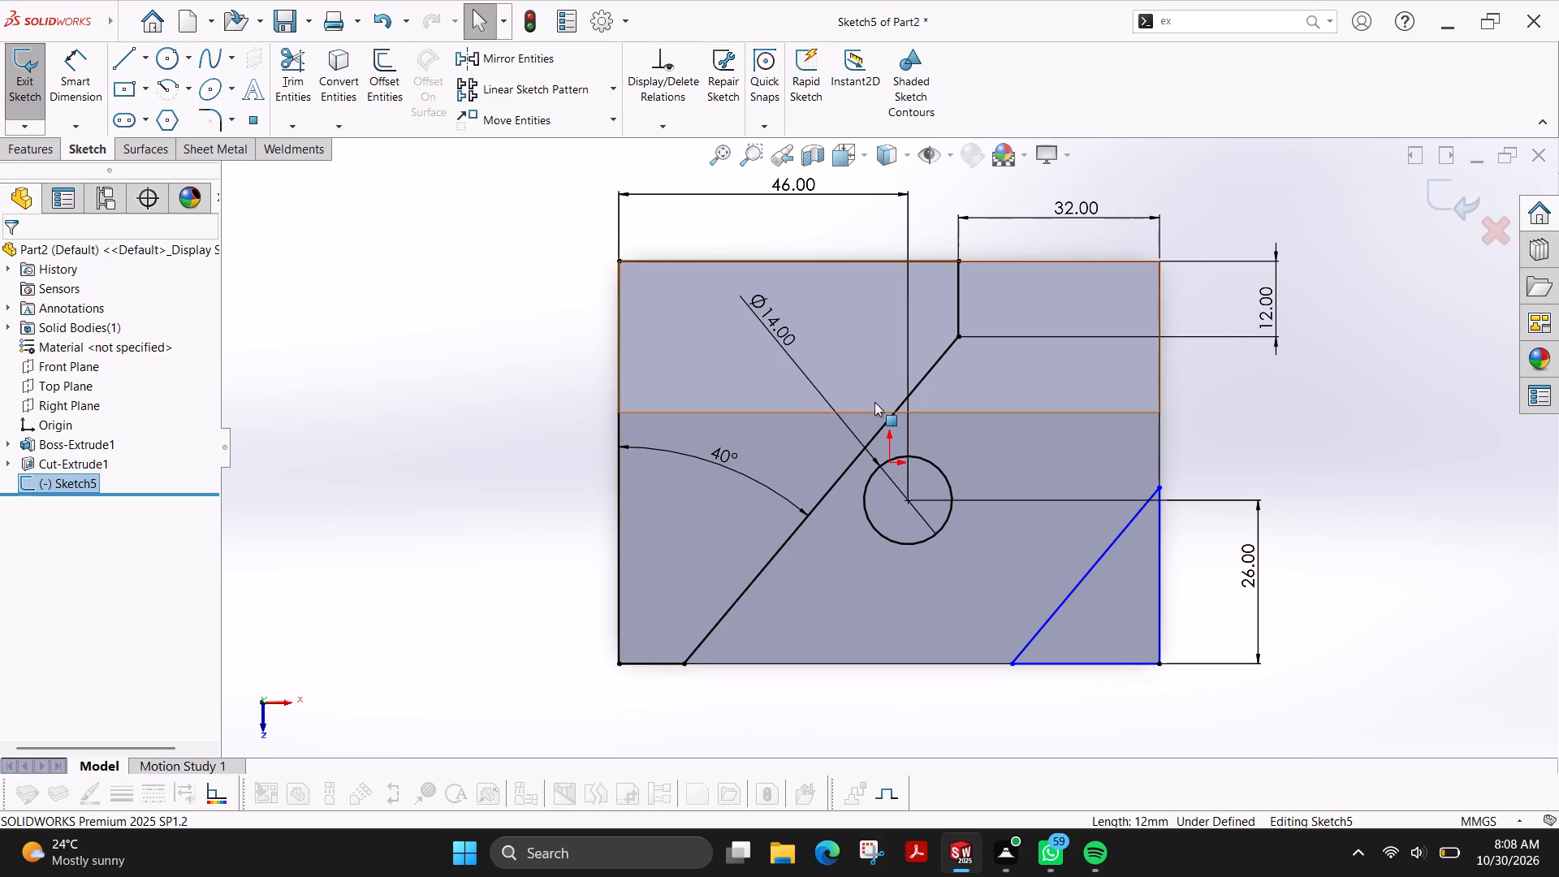
pyautogui.click(124, 68)
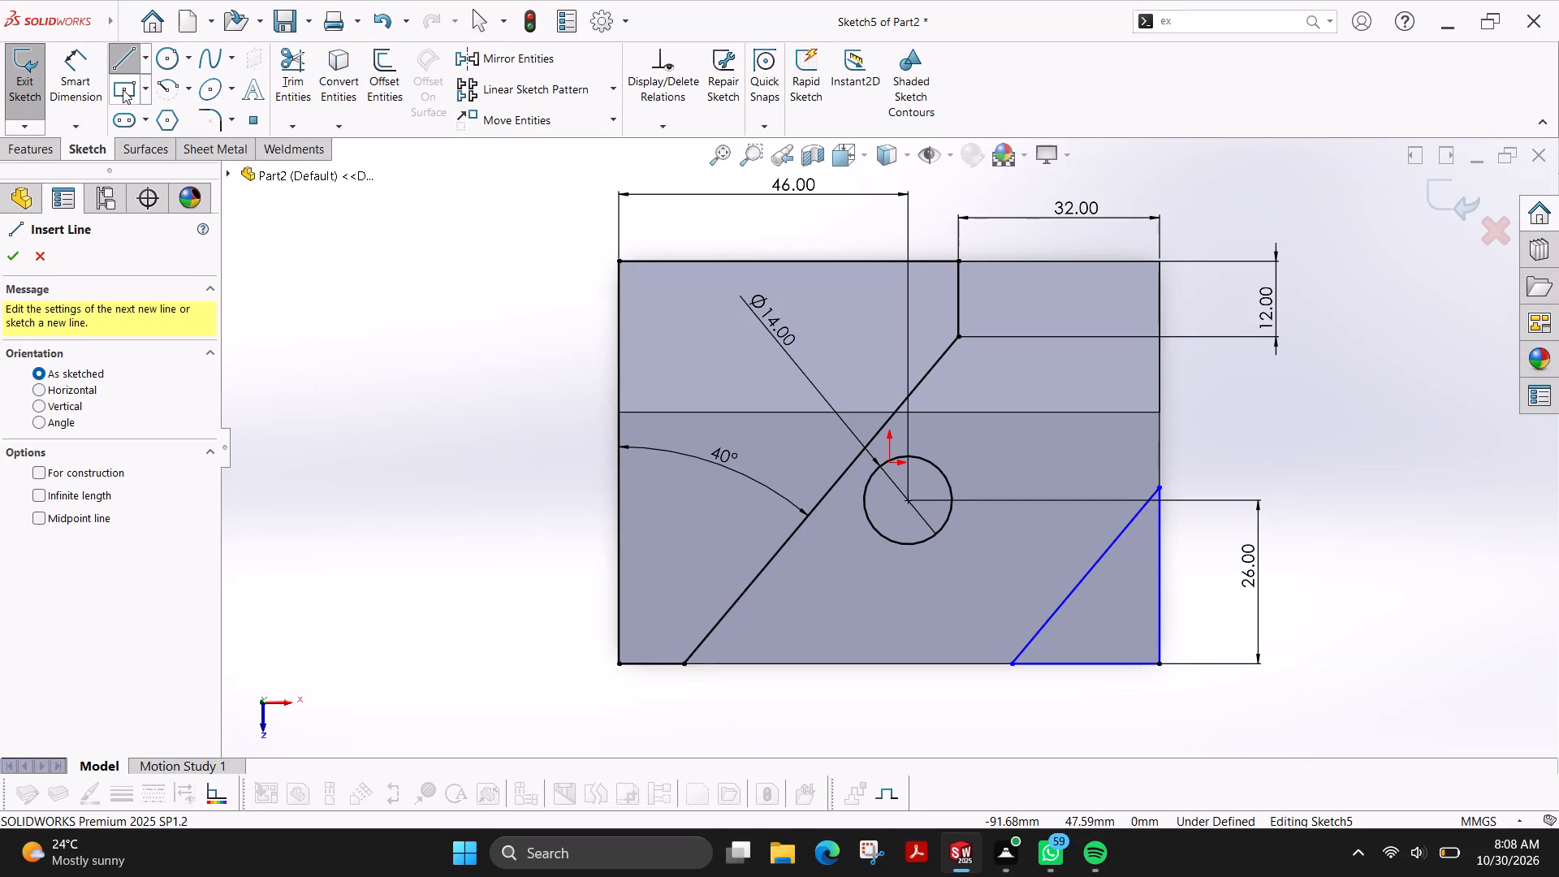
pyautogui.click(145, 96)
pyautogui.click(153, 112)
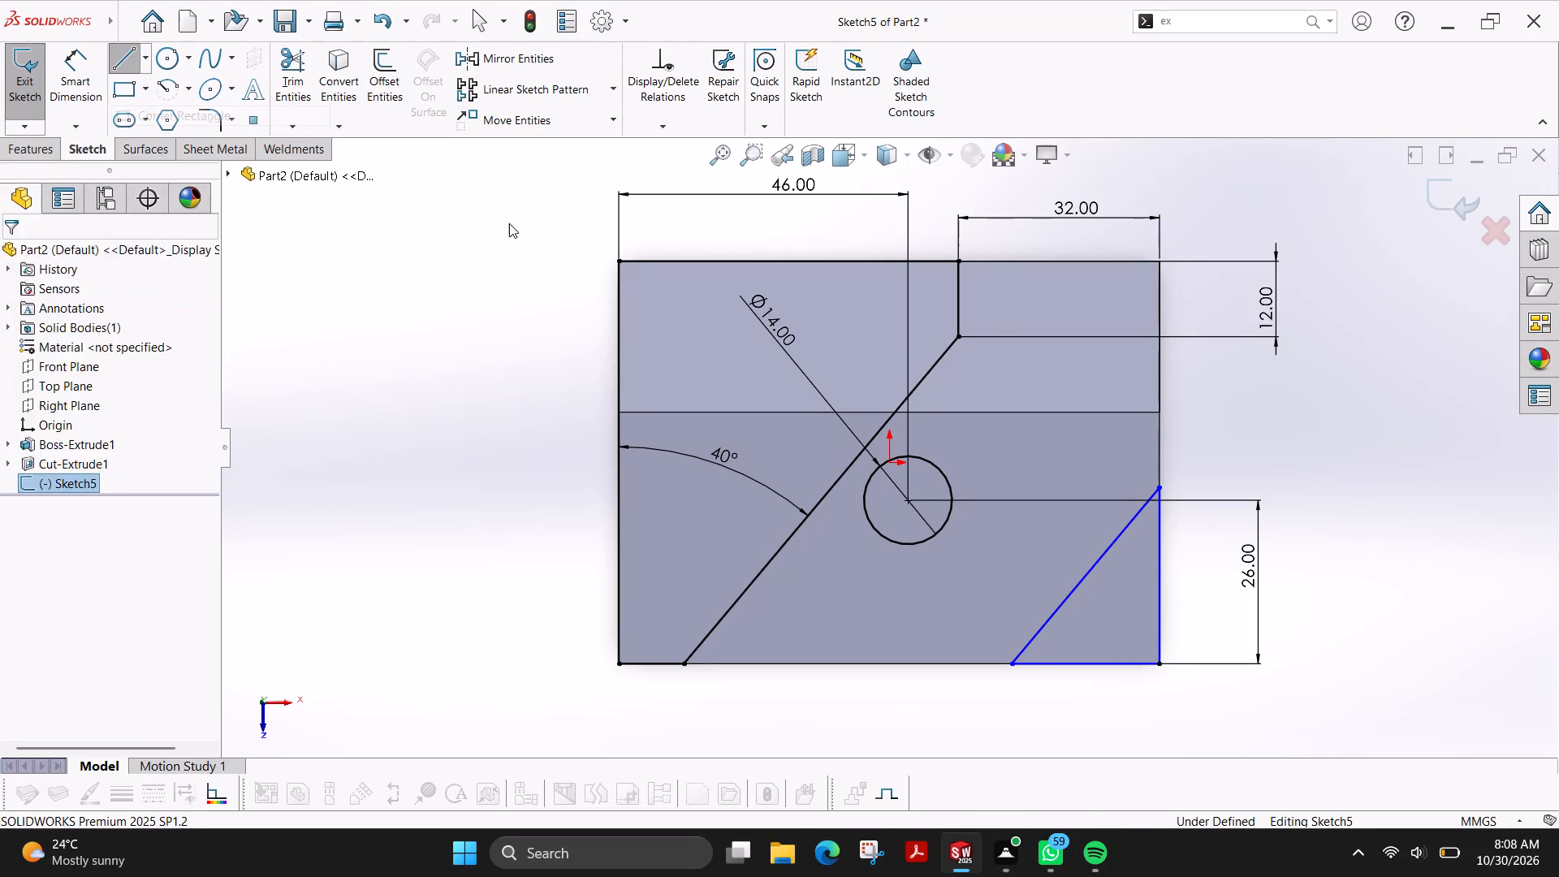
pyautogui.click(621, 261)
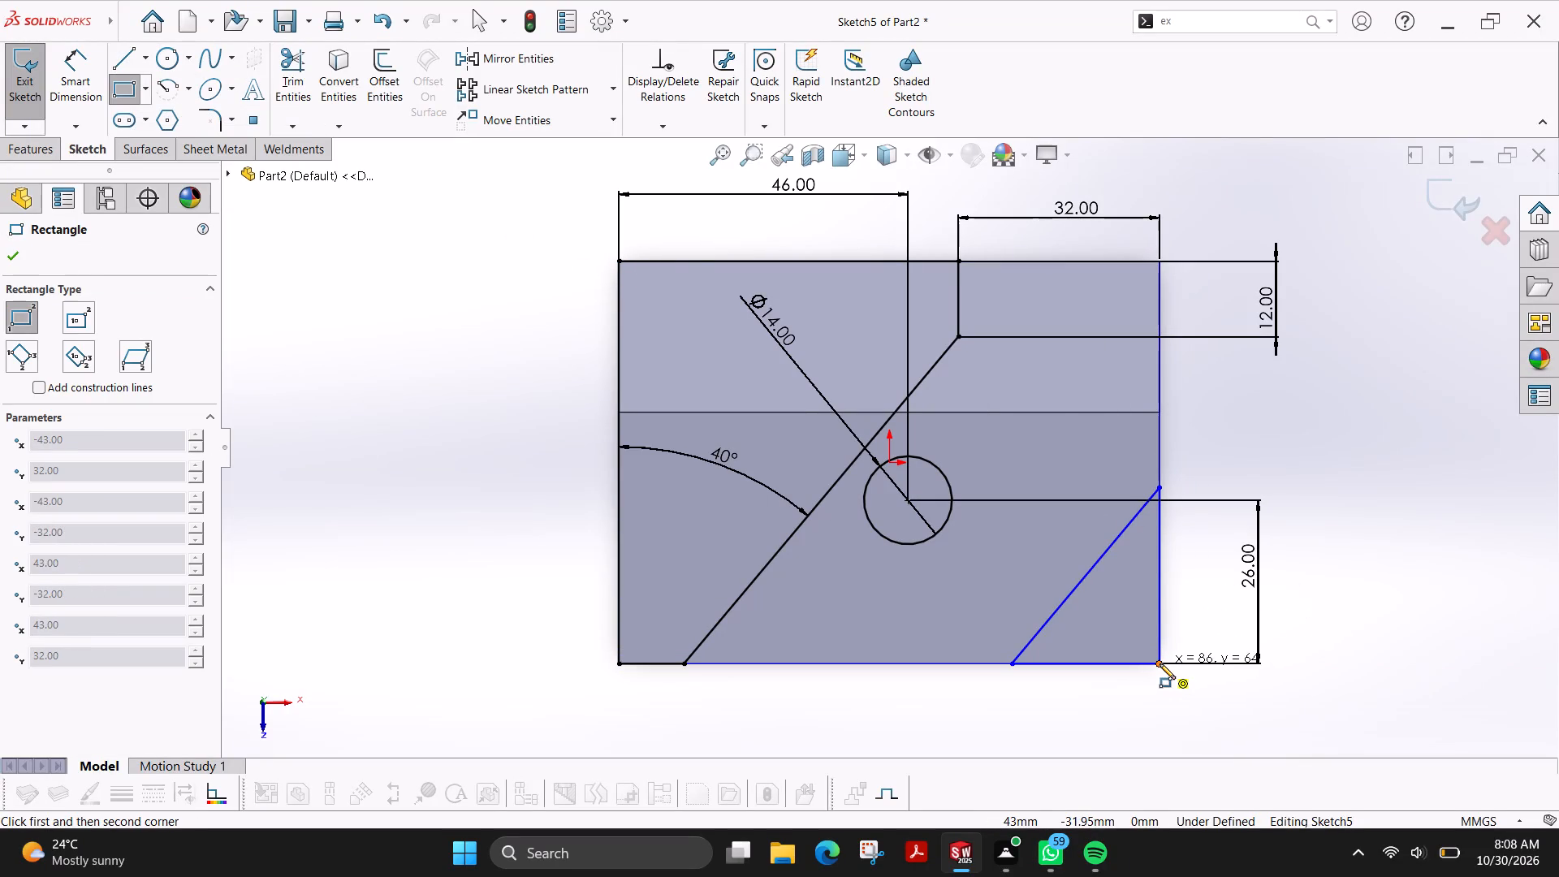
pyautogui.click(1160, 663)
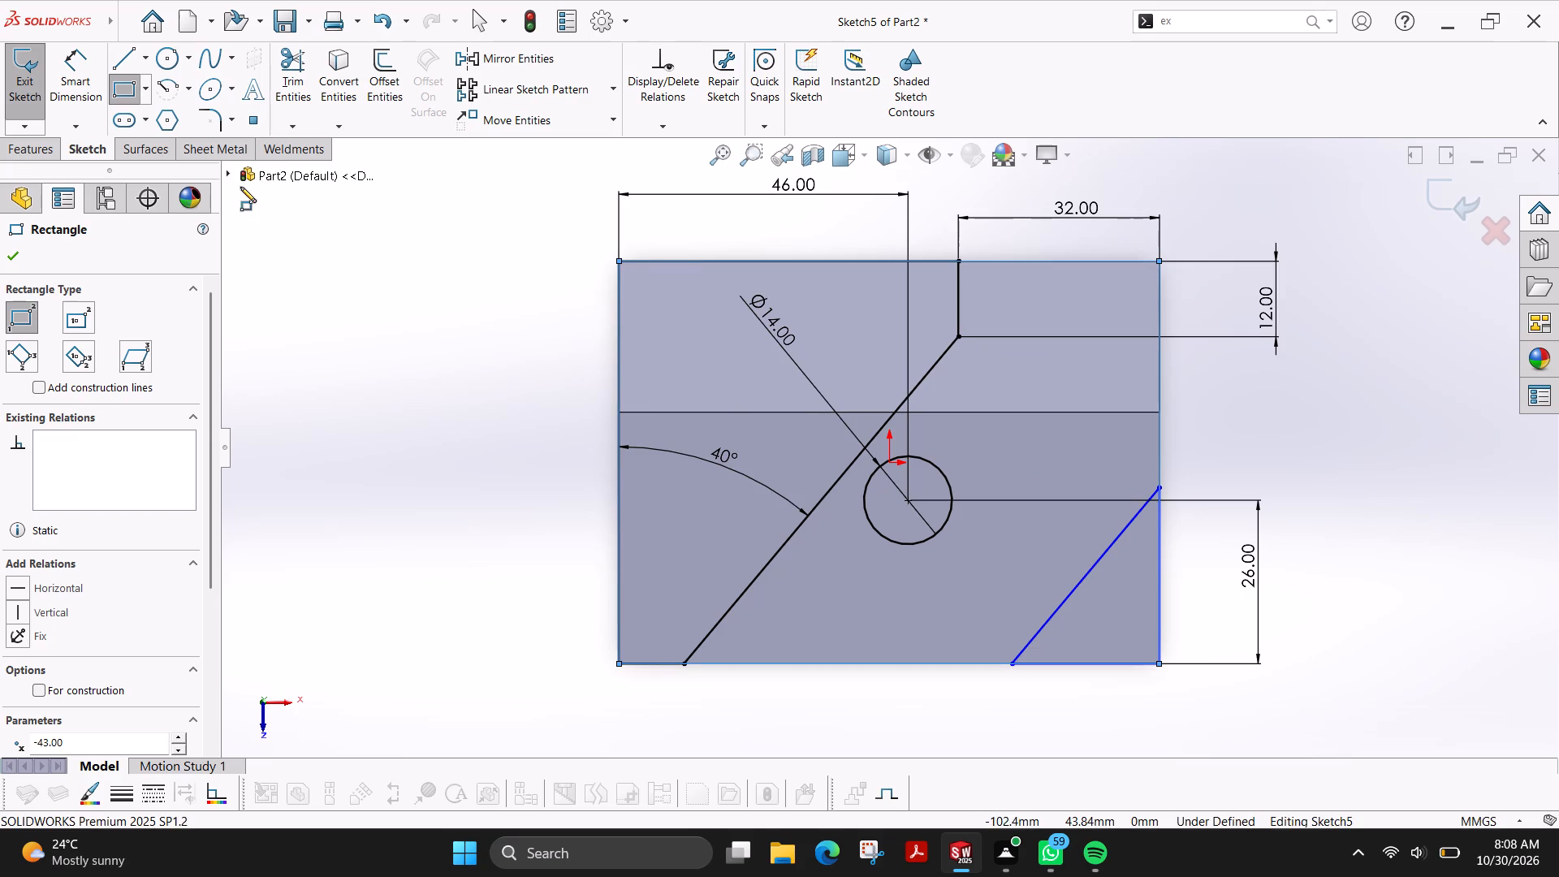
# Trim the outline lines around the left region and the front right corner triangle, leaving a closed slanted channel profile around the circle.
pyautogui.click(287, 62)
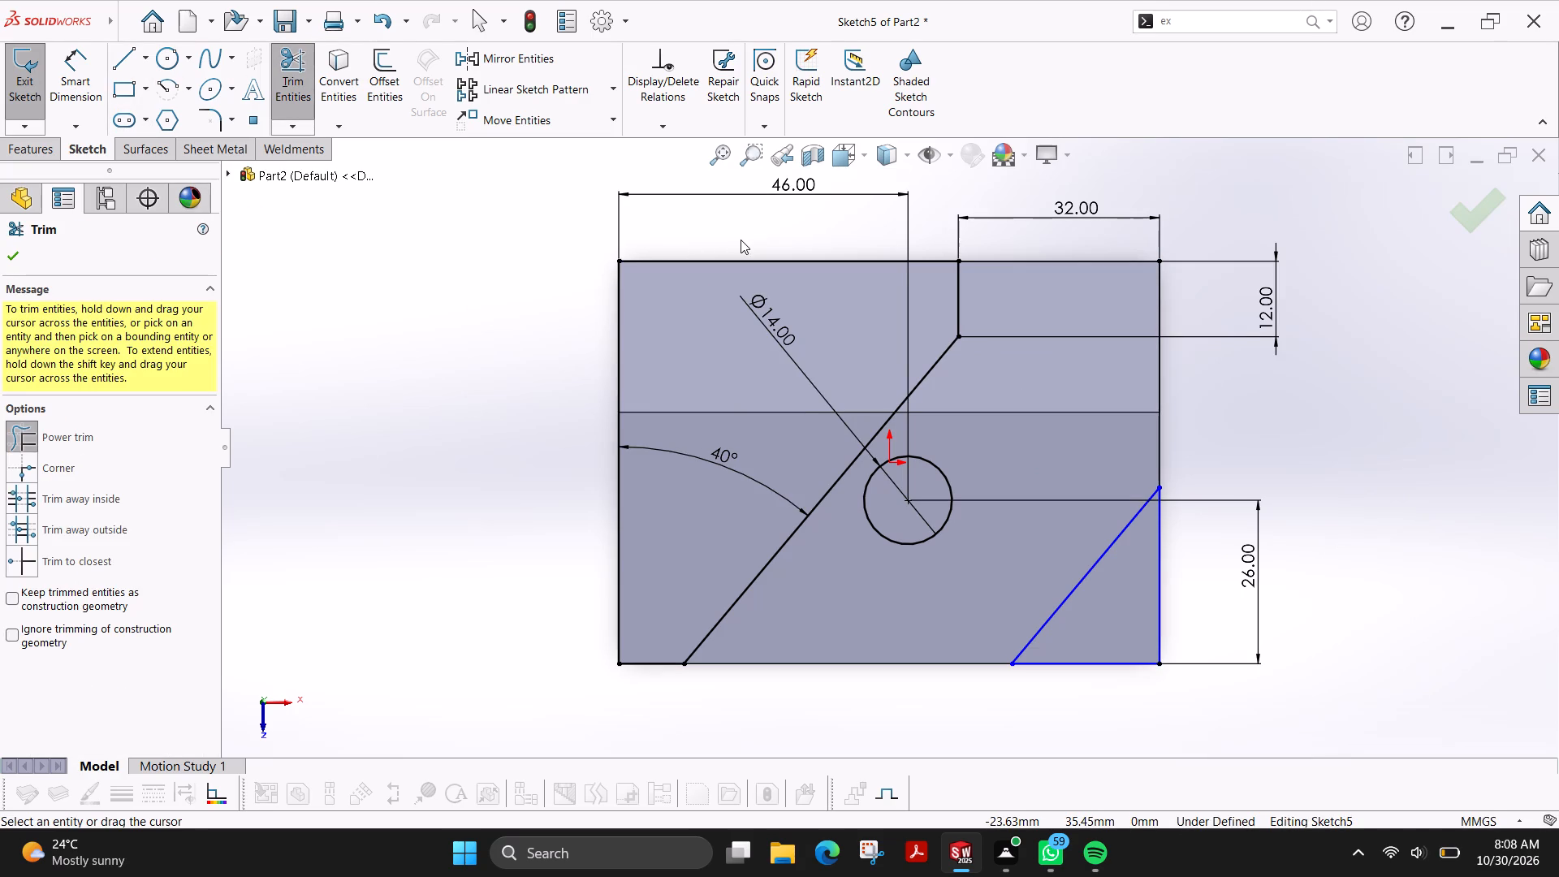
pyautogui.moveTo(743, 240); pyautogui.dragTo(742, 277)
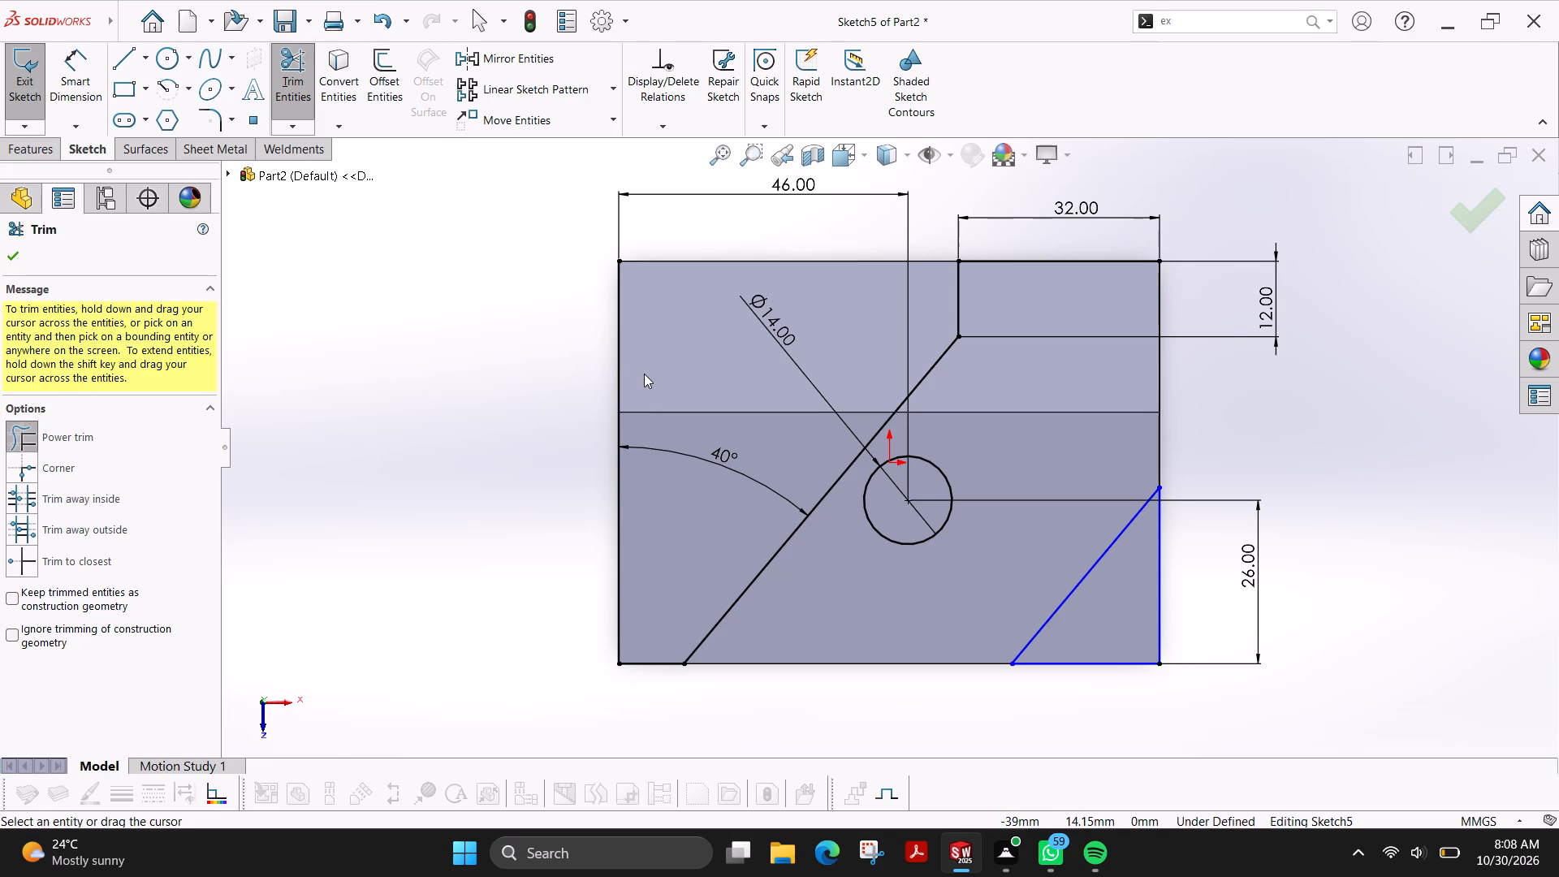
pyautogui.moveTo(648, 374); pyautogui.dragTo(555, 441)
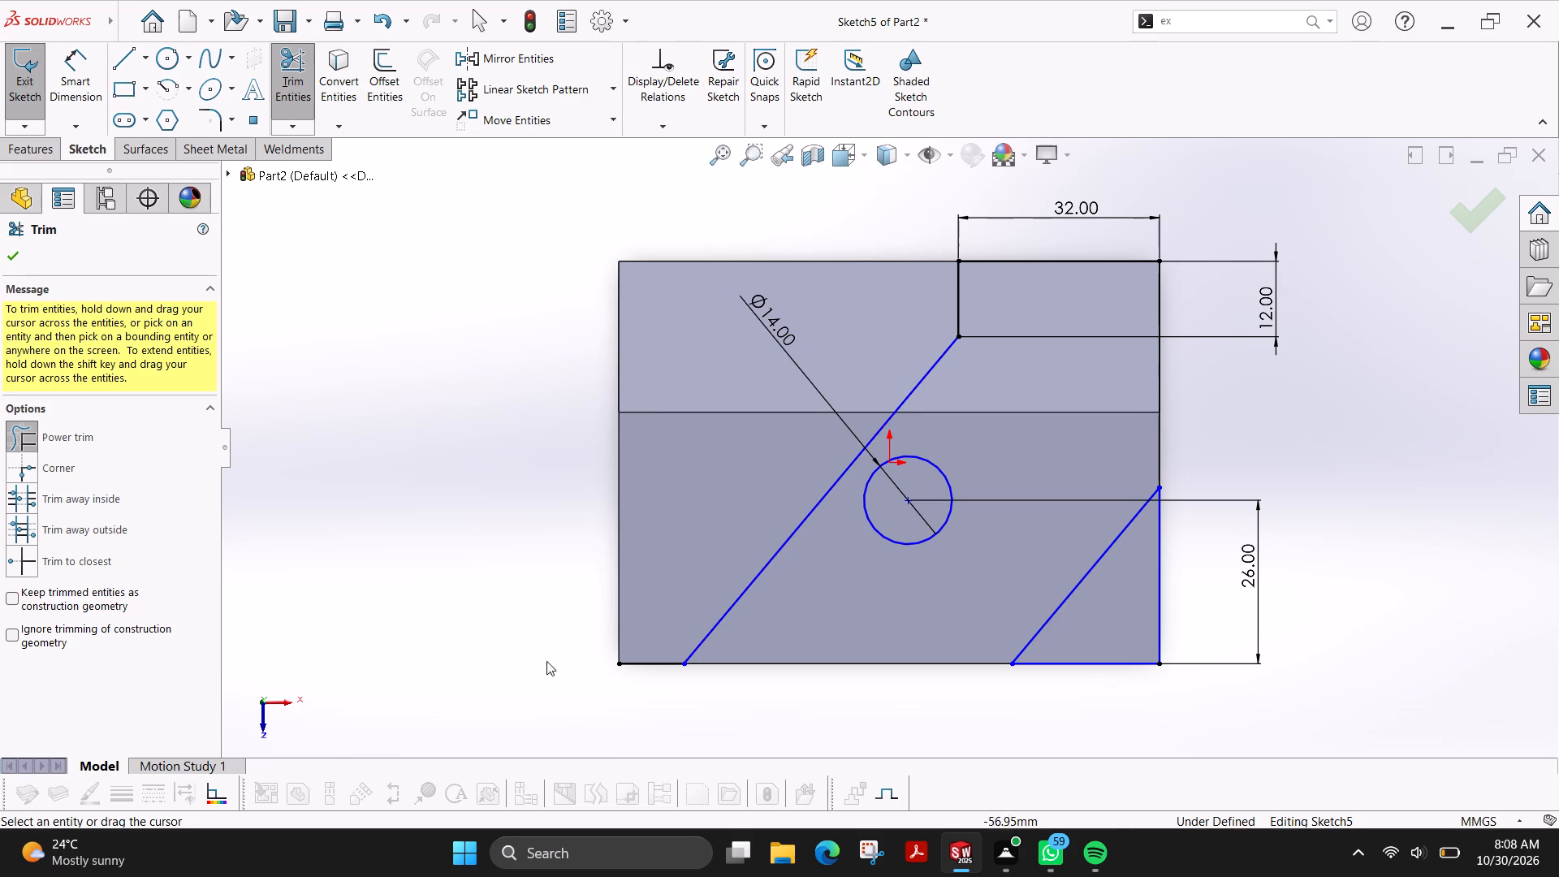
pyautogui.moveTo(645, 633); pyautogui.dragTo(648, 689)
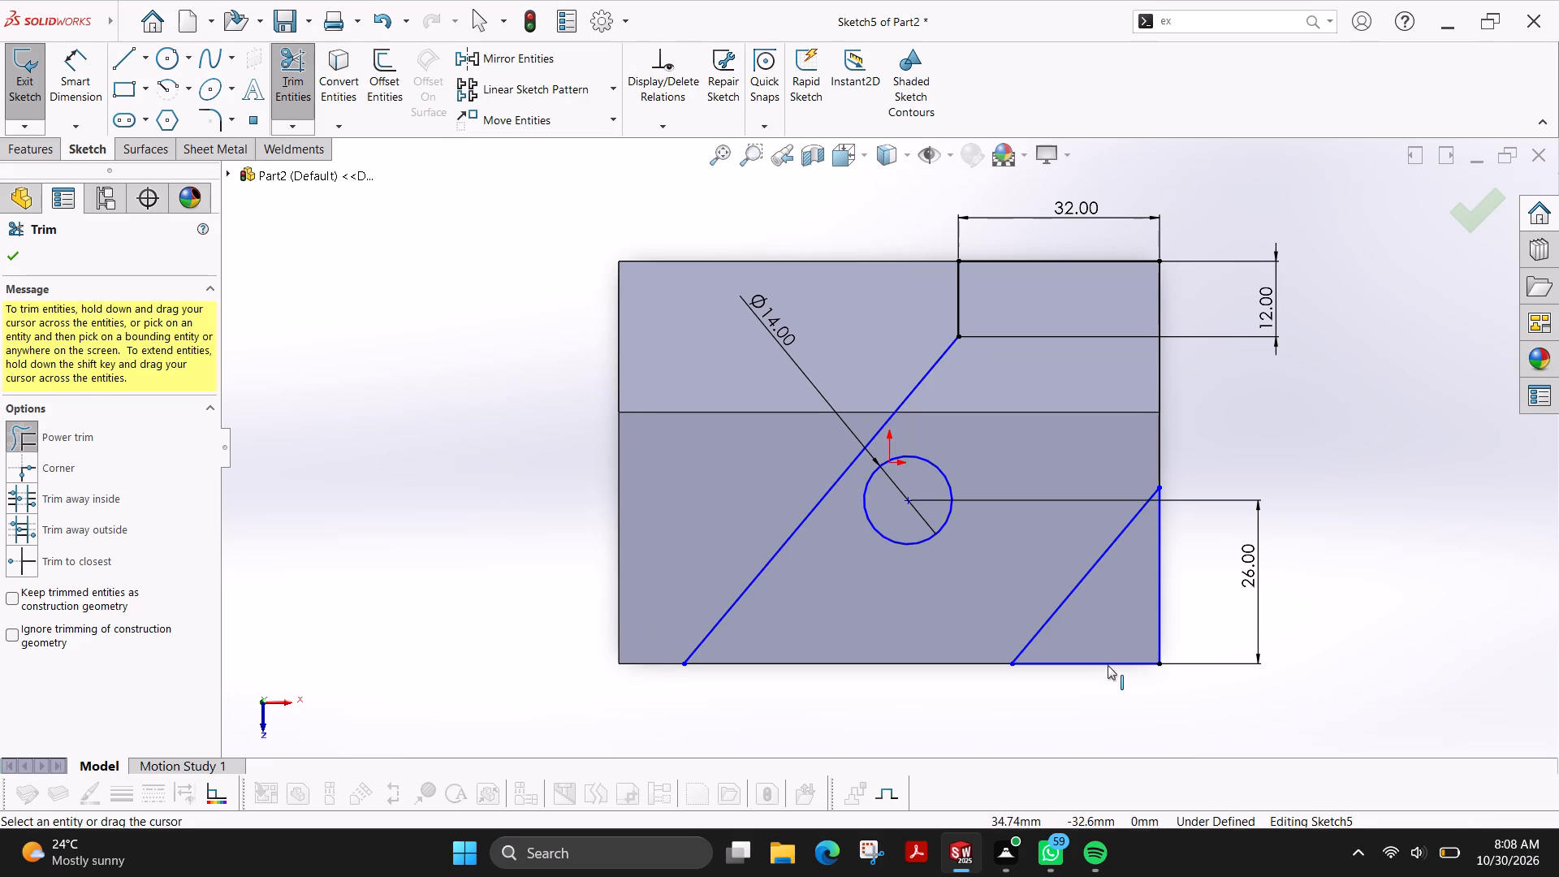
pyautogui.moveTo(1109, 650); pyautogui.dragTo(1086, 714)
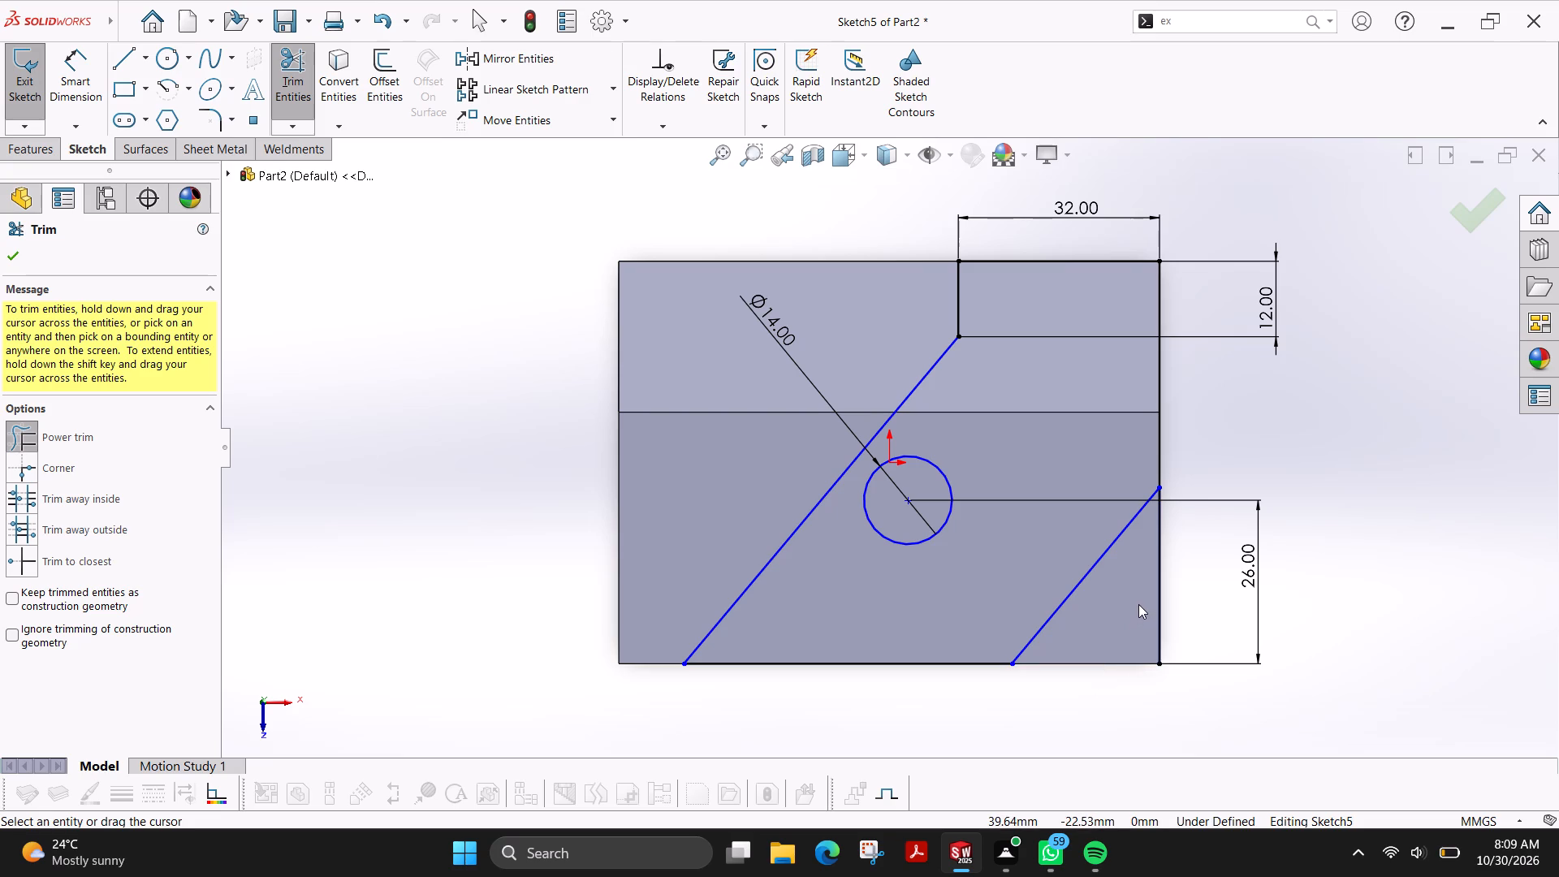
pyautogui.moveTo(1139, 603); pyautogui.dragTo(1196, 589)
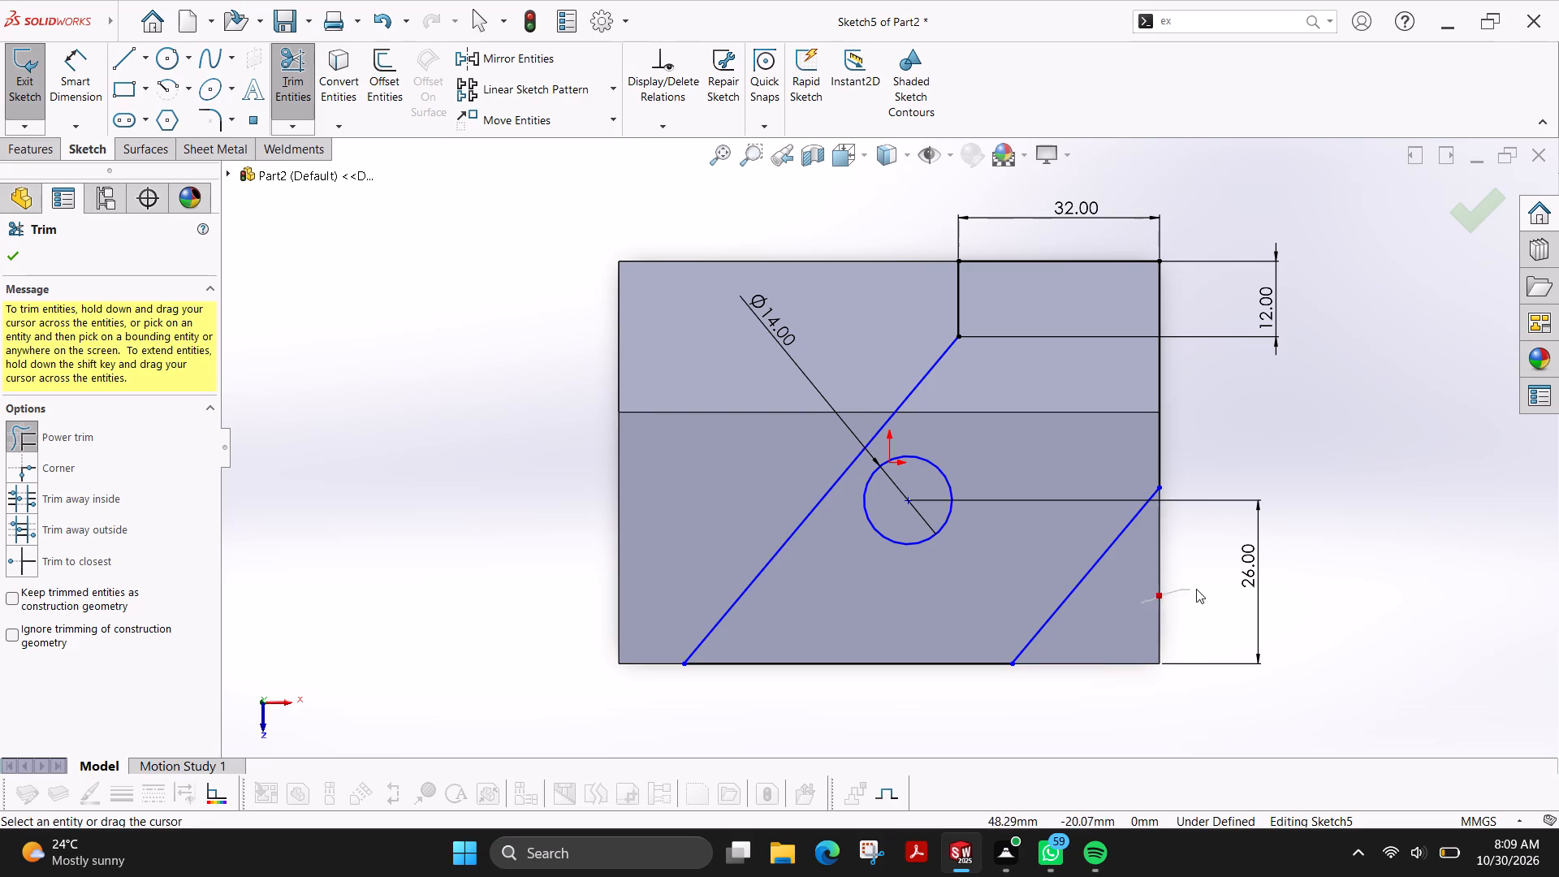
pyautogui.moveTo(1196, 589); pyautogui.dragTo(1197, 588)
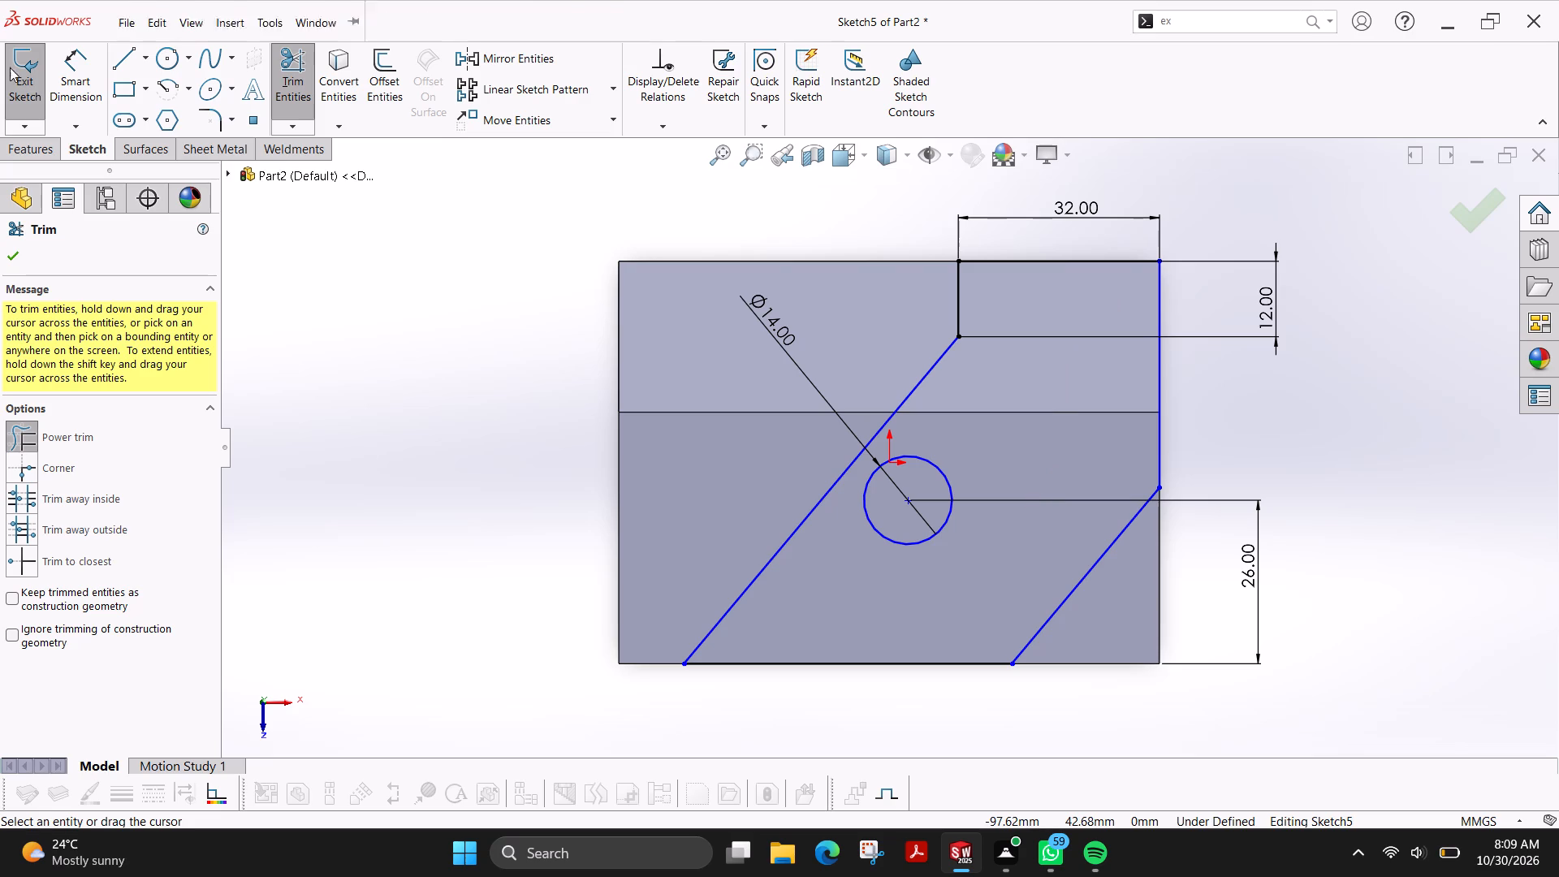
# Cut the slanted channel profile into the block with a blind Extruded Cut 18 mm deep, leaving the circle as a post.
pyautogui.click(36, 151)
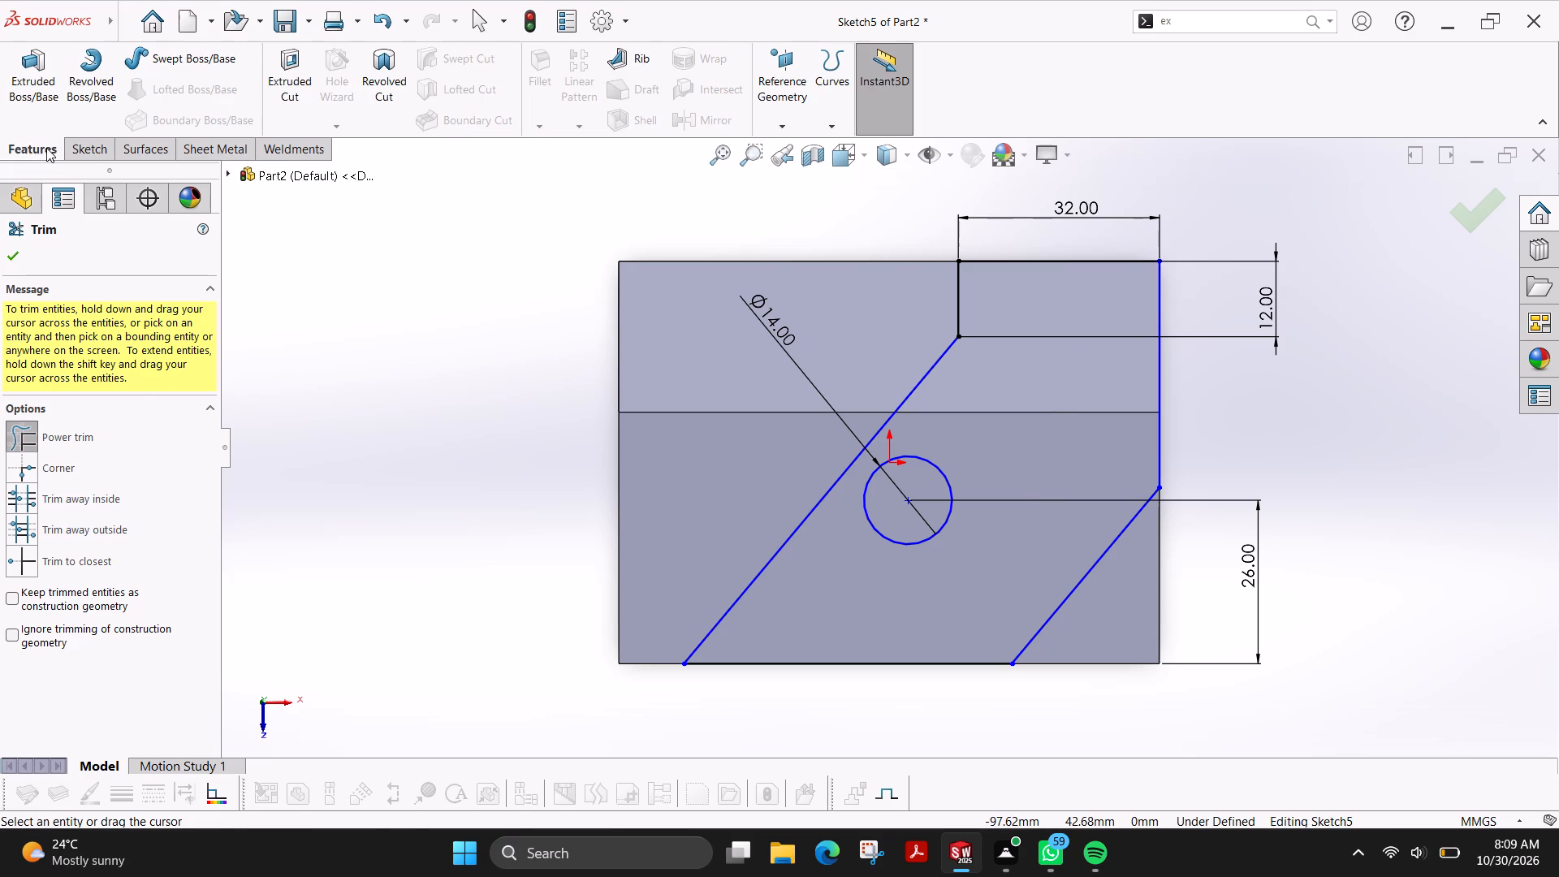
pyautogui.click(289, 76)
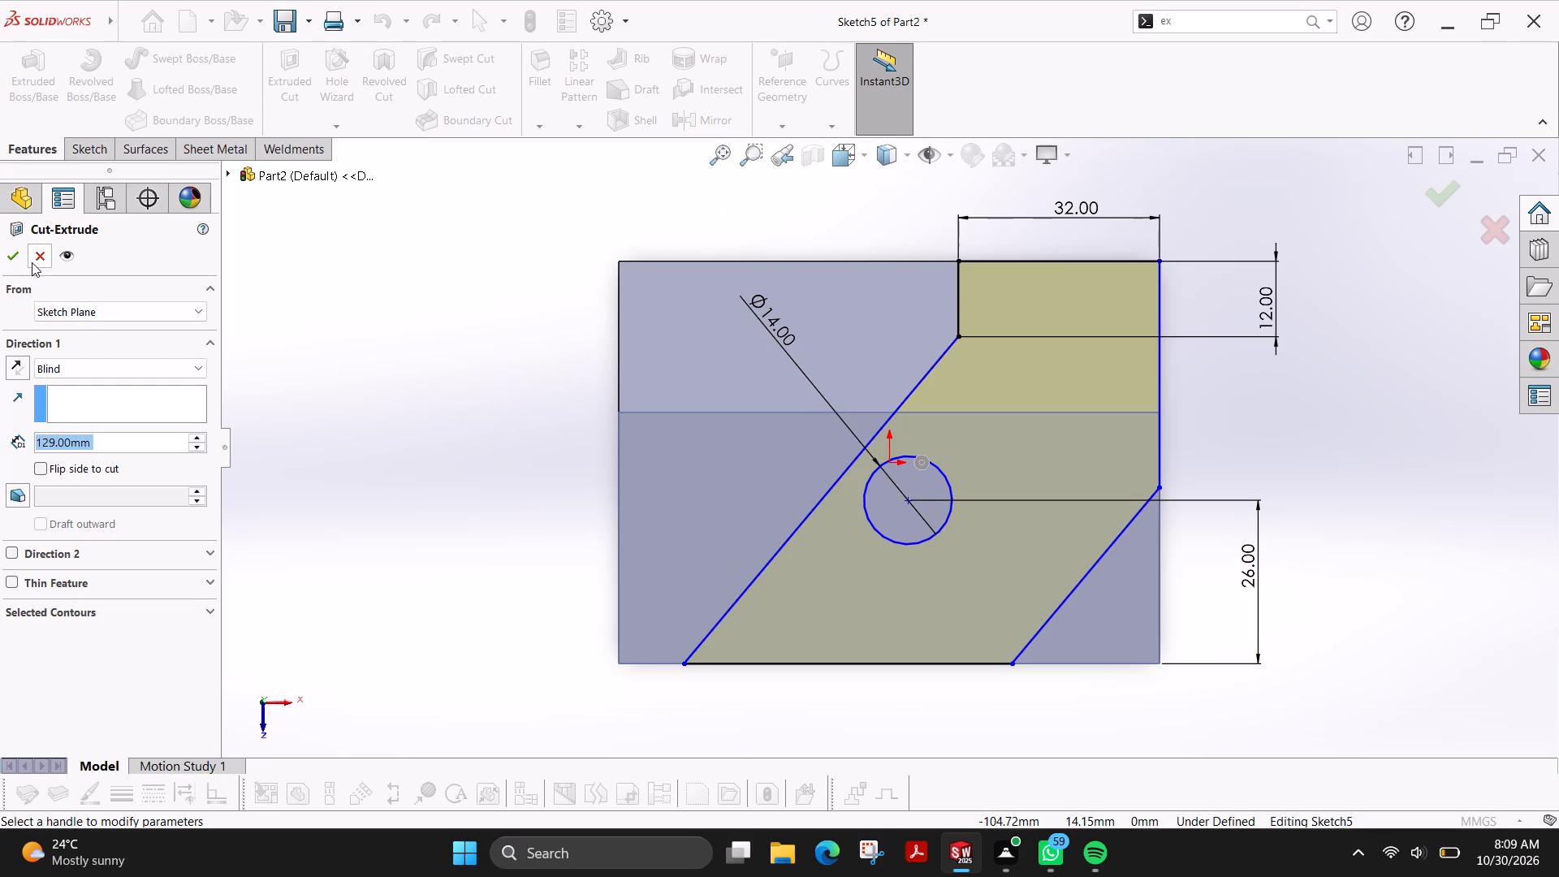
pyautogui.scroll(1, 351, 488)
pyautogui.moveTo(351, 488); pyautogui.dragTo(370, 332, button='middle')
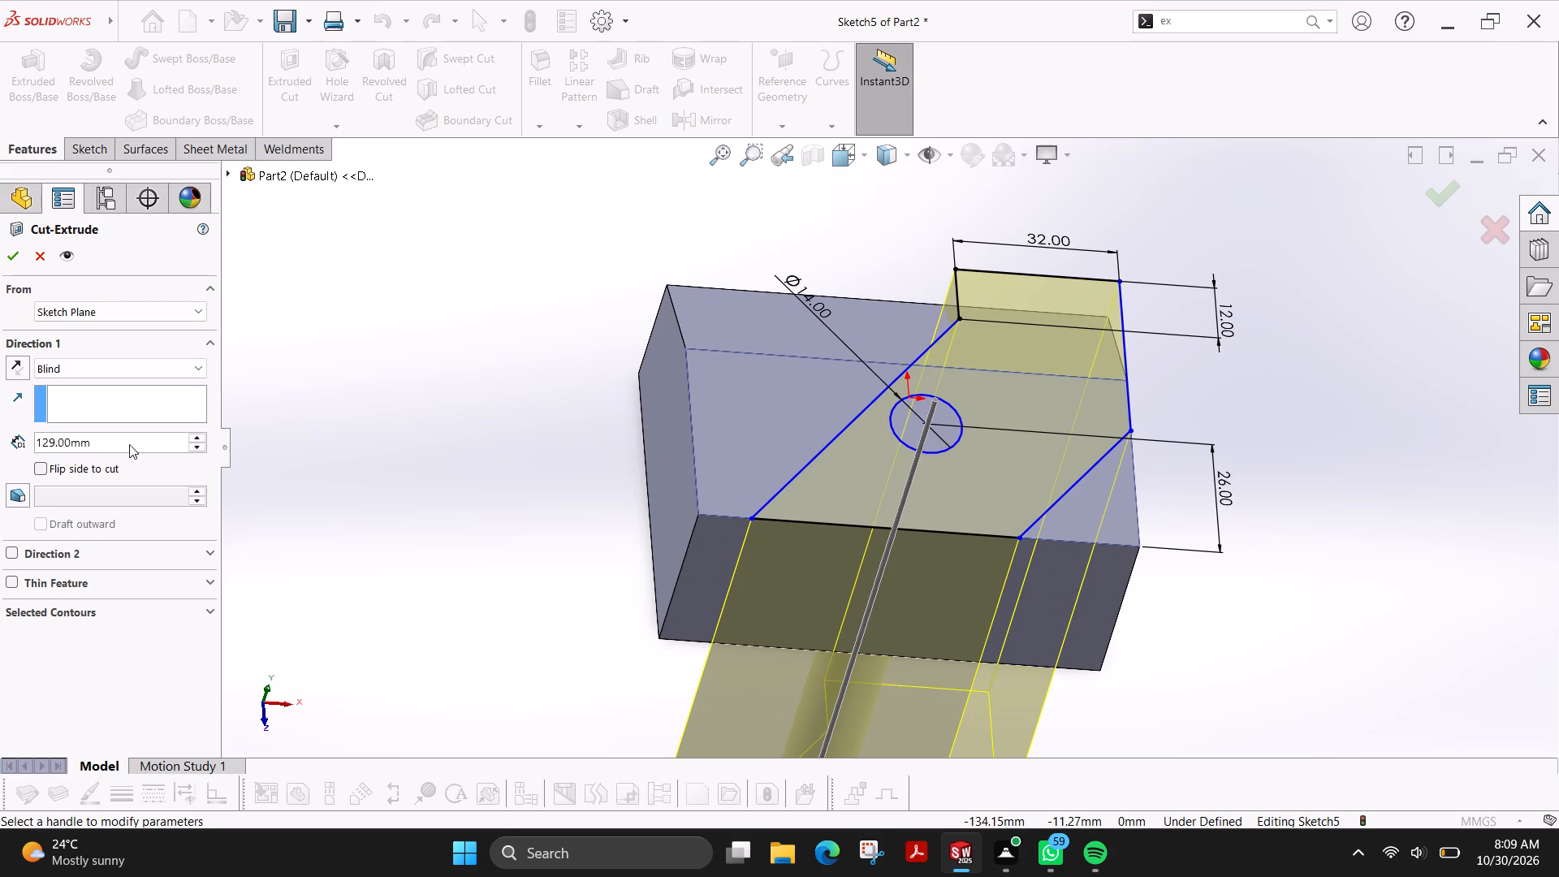
pyautogui.doubleClick(116, 441)
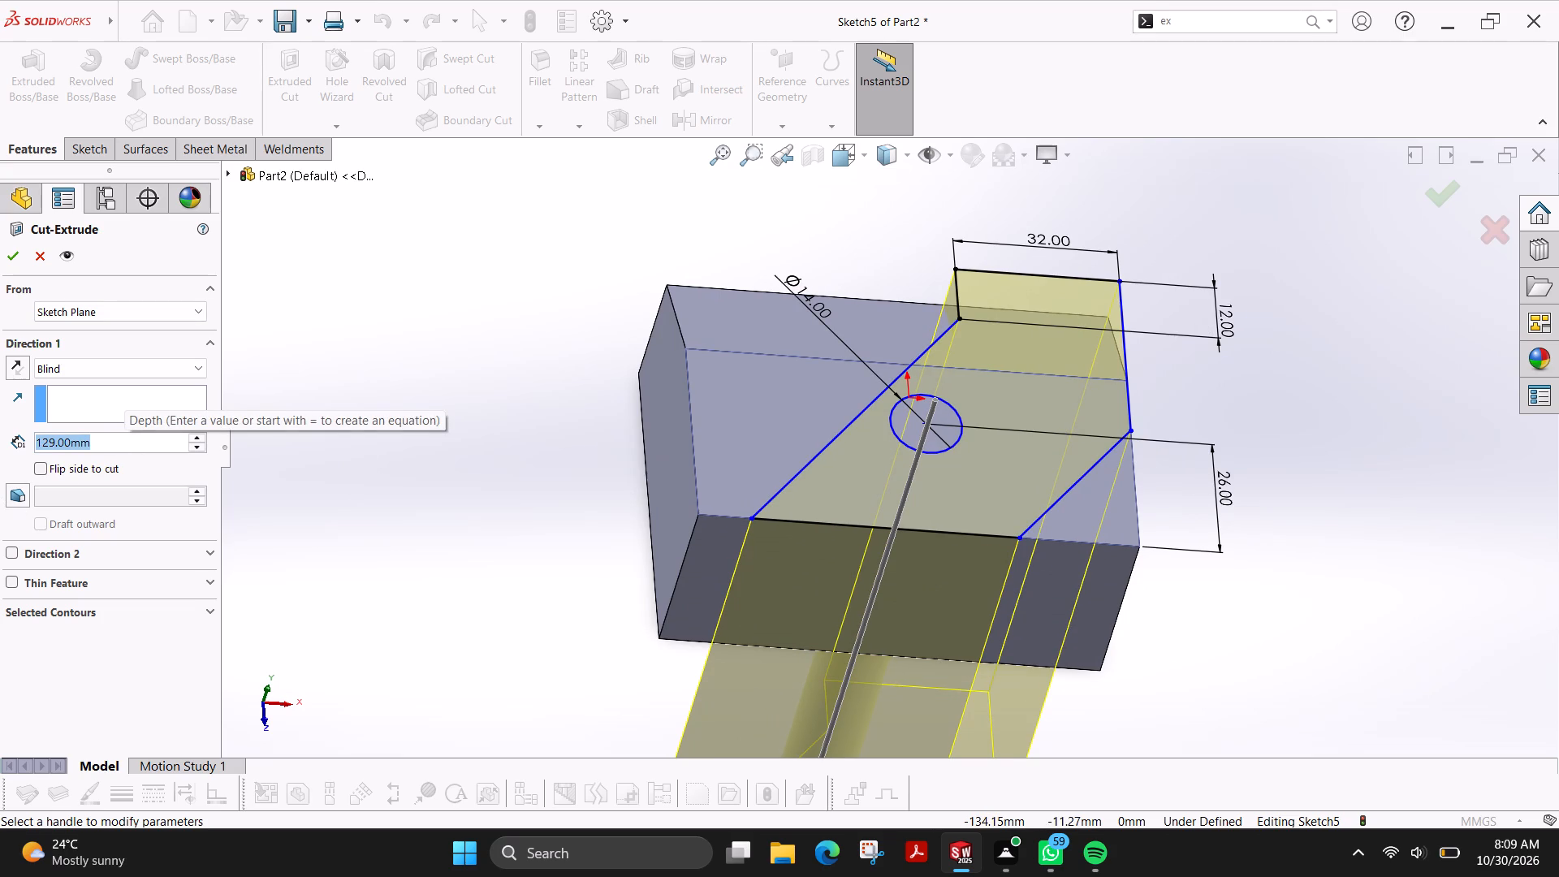
pyautogui.write('18')
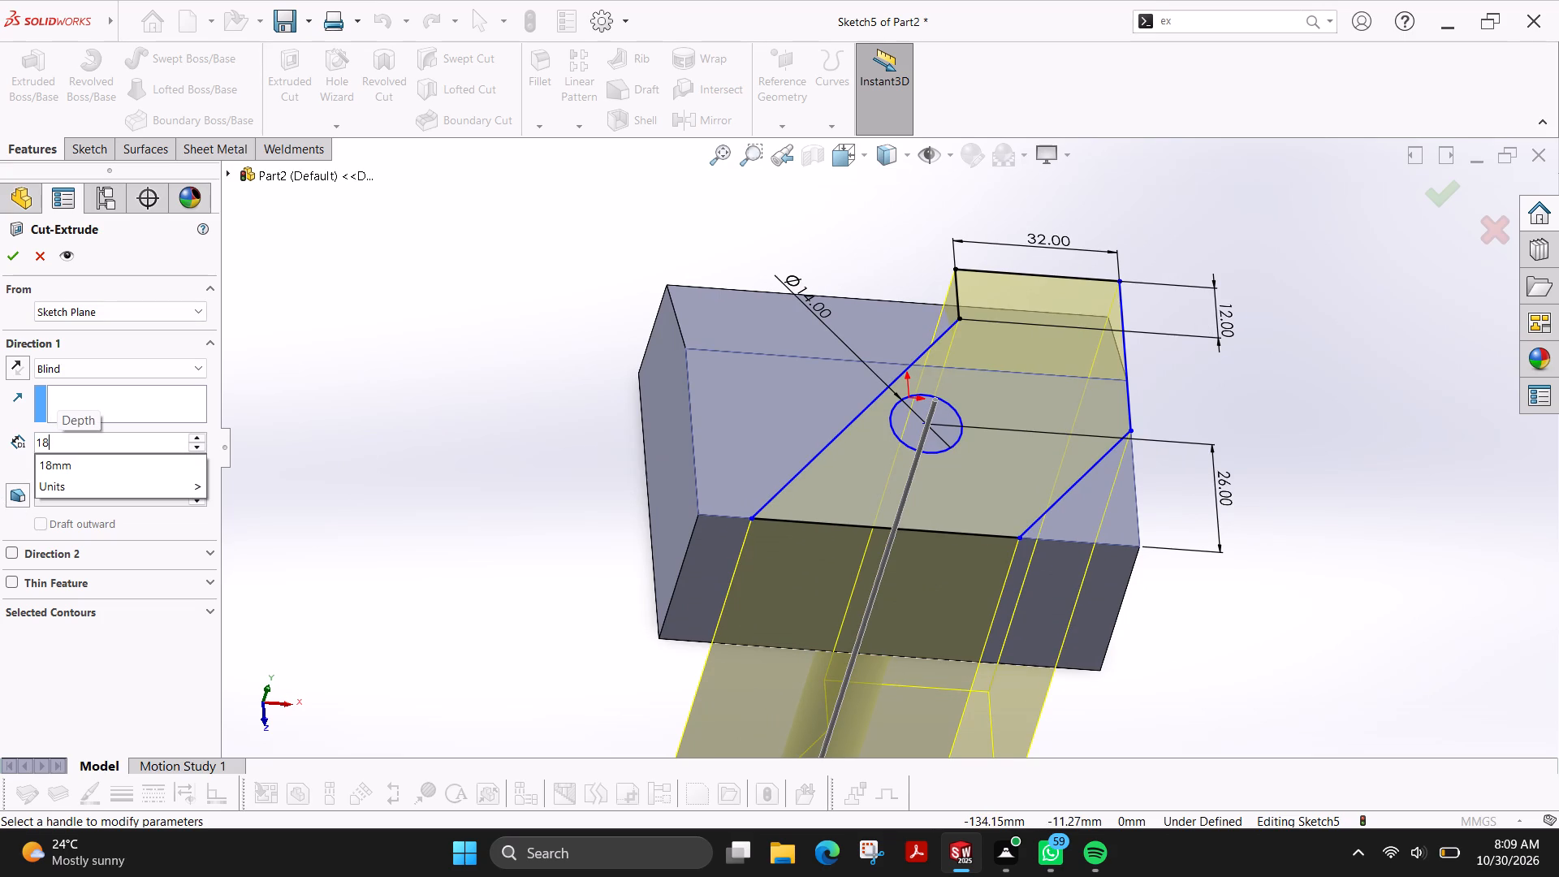
pyautogui.press('Return')
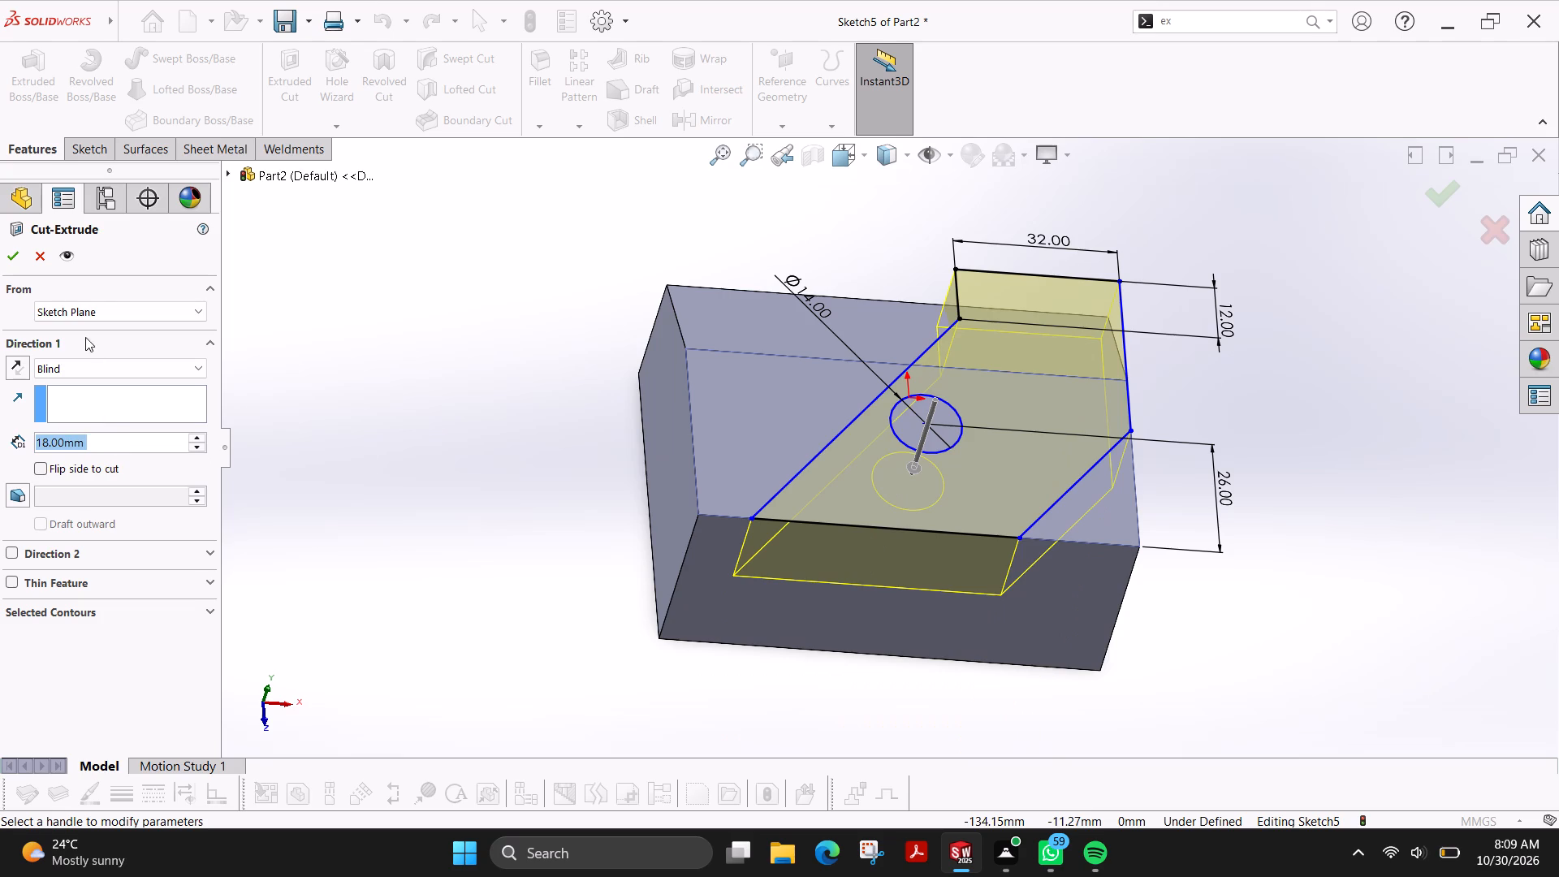
pyautogui.click(9, 257)
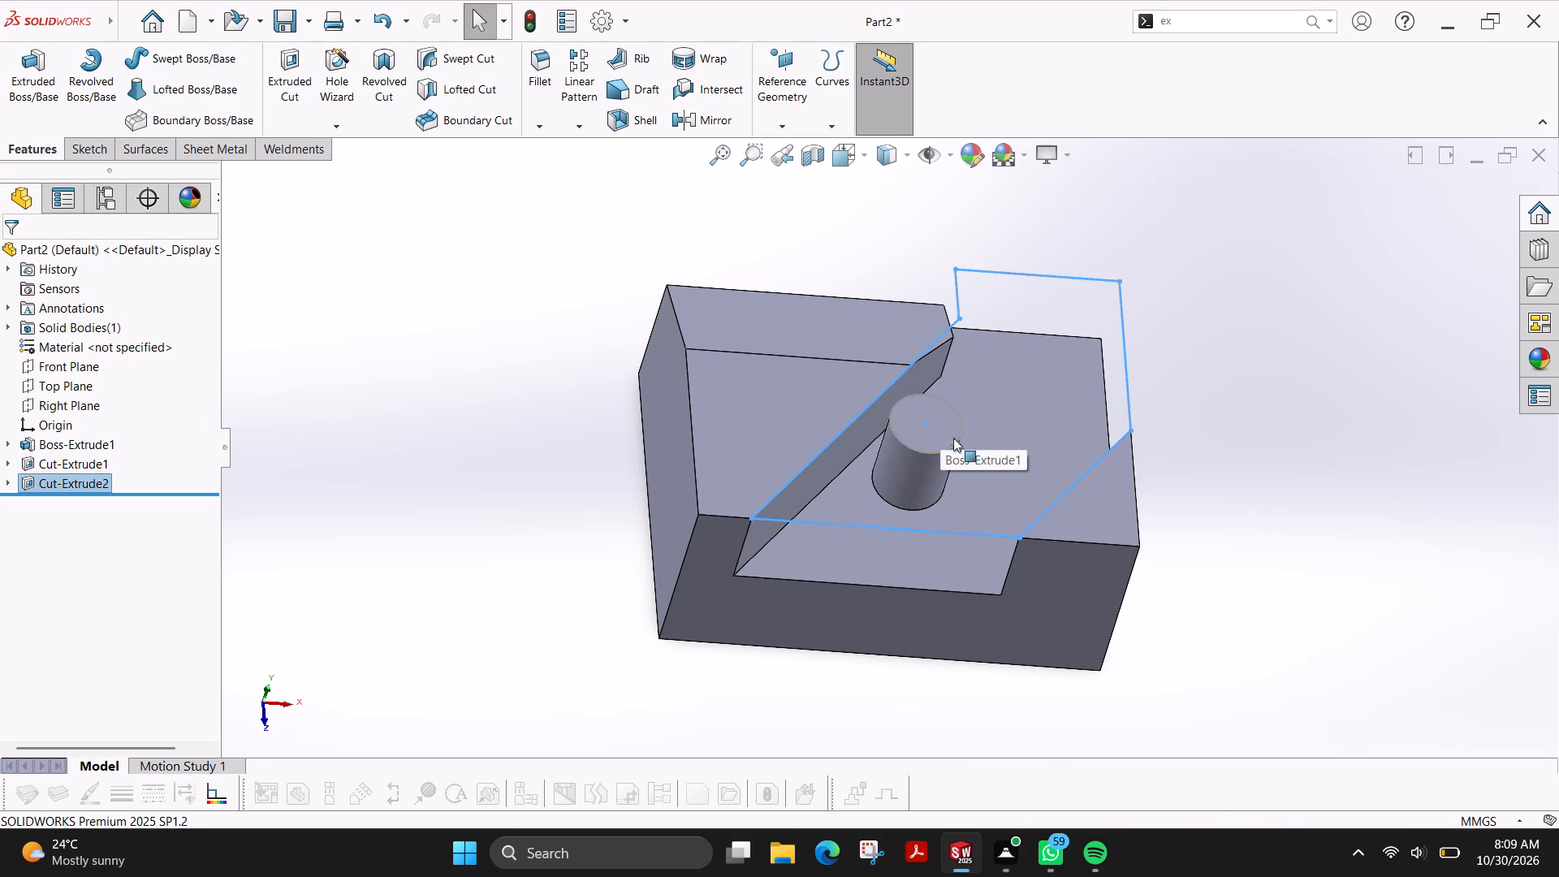
pyautogui.press('Escape')
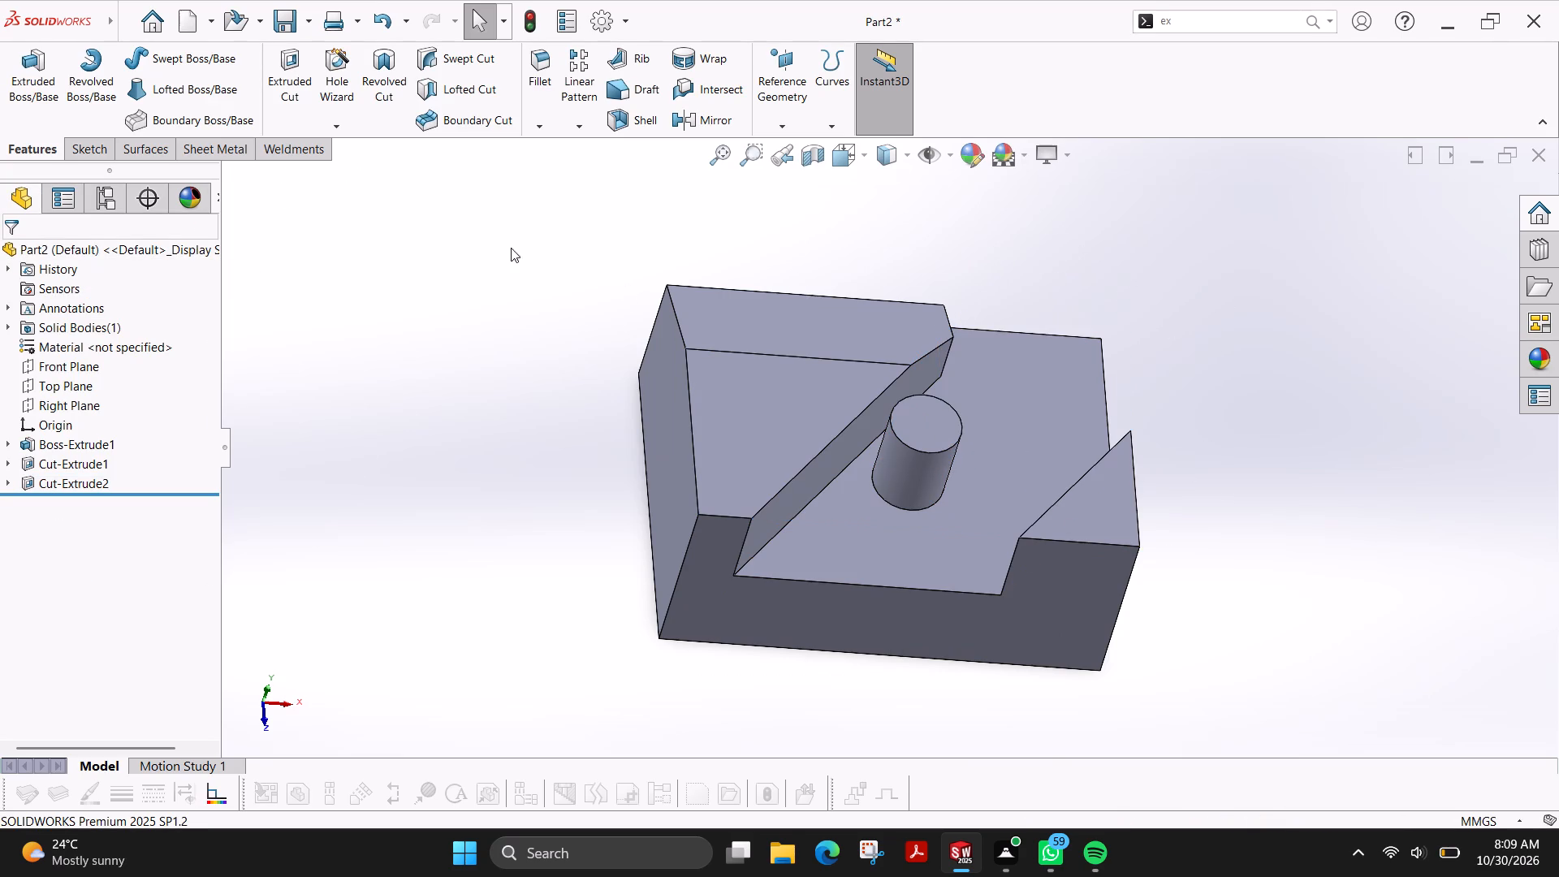
pyautogui.press('Escape')
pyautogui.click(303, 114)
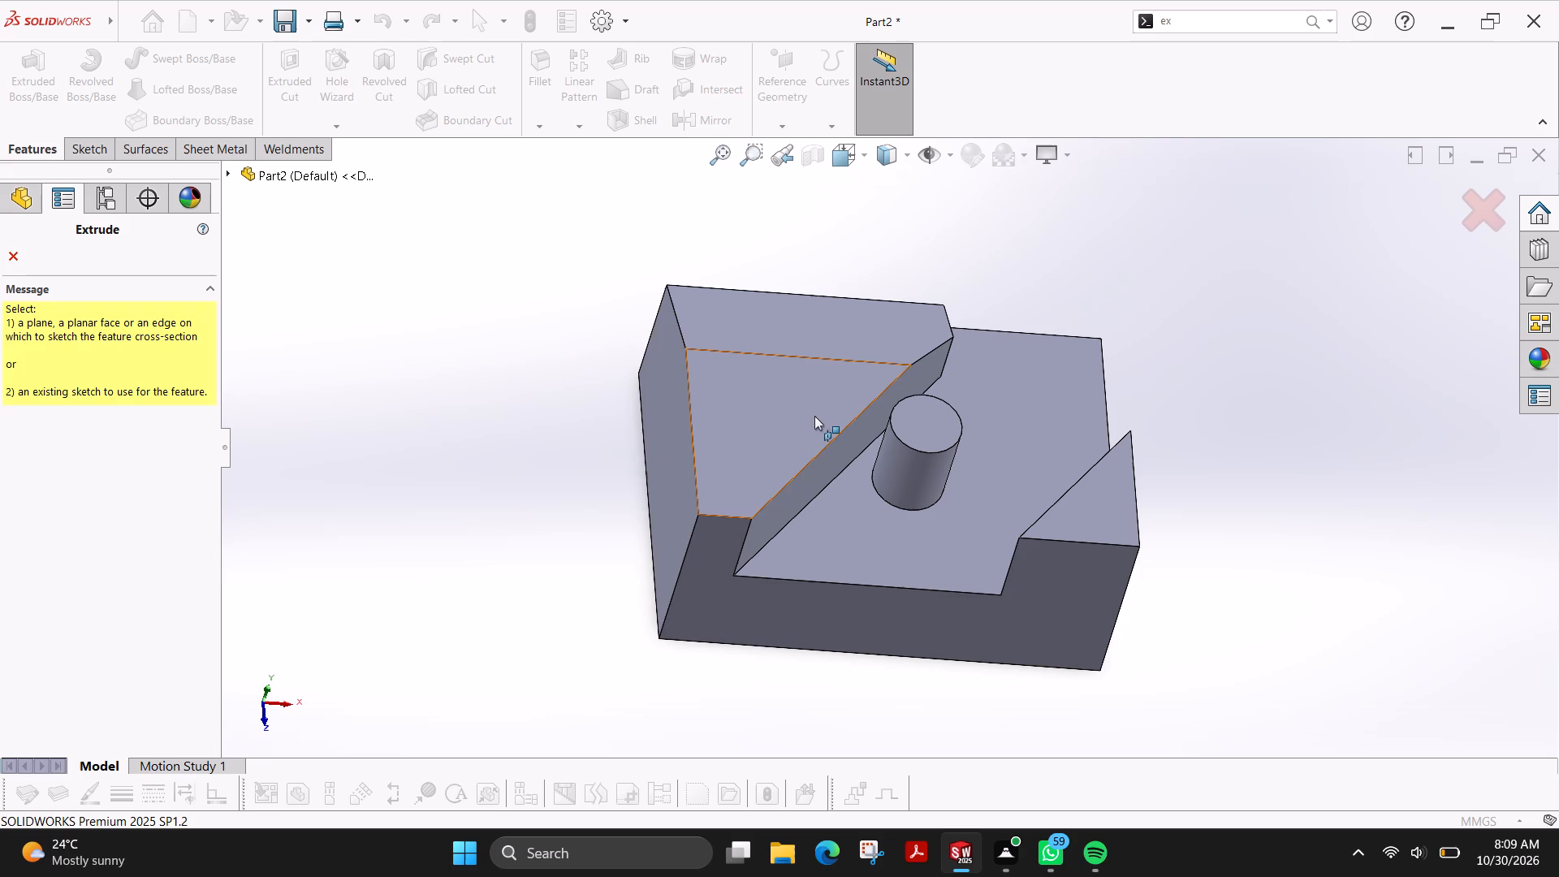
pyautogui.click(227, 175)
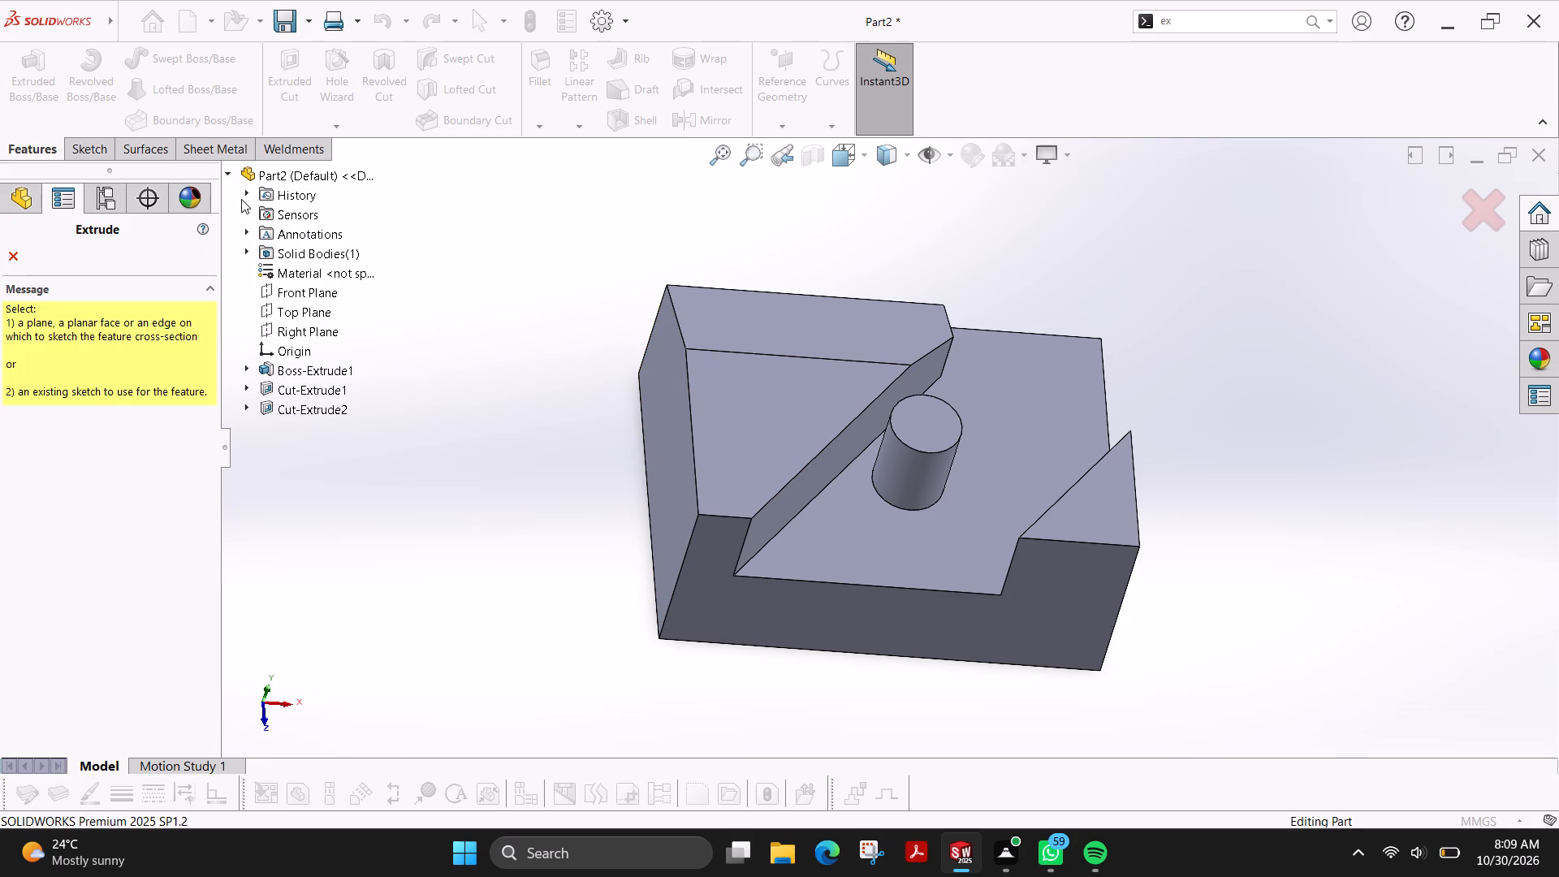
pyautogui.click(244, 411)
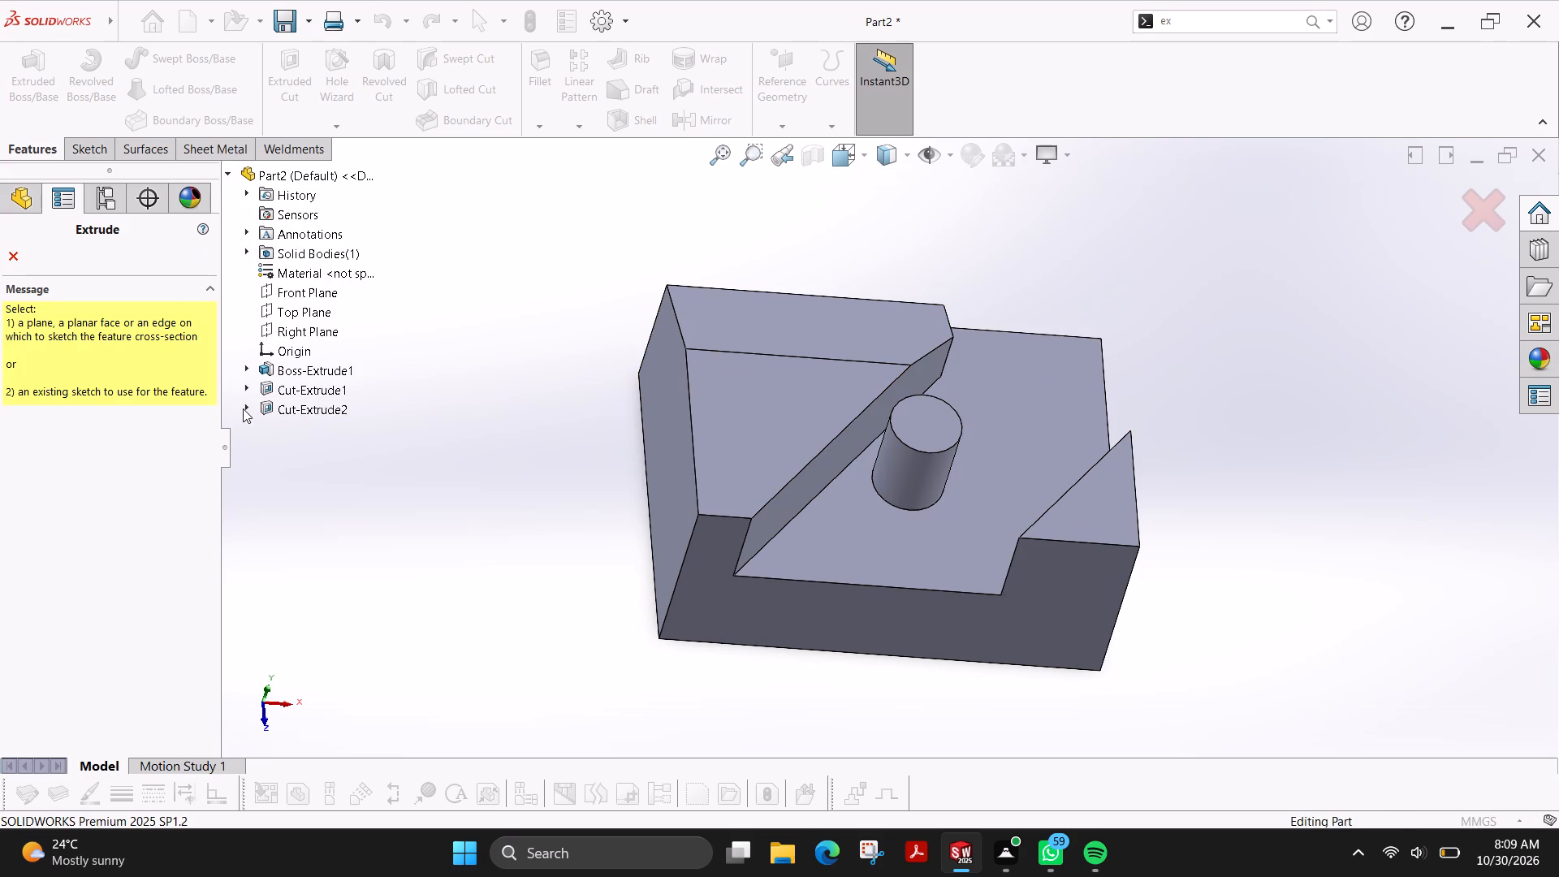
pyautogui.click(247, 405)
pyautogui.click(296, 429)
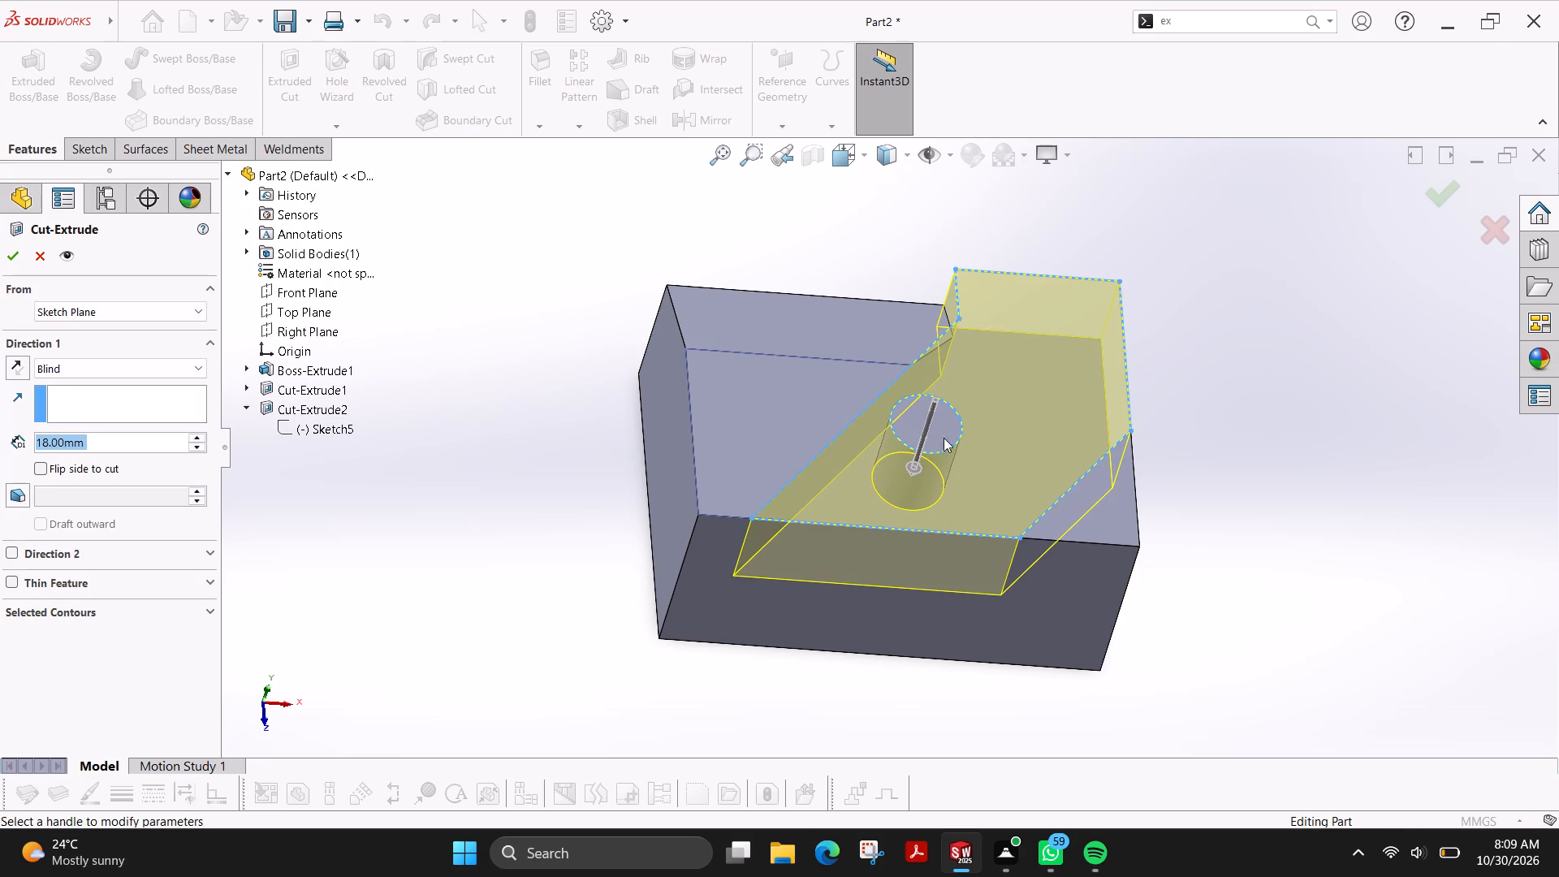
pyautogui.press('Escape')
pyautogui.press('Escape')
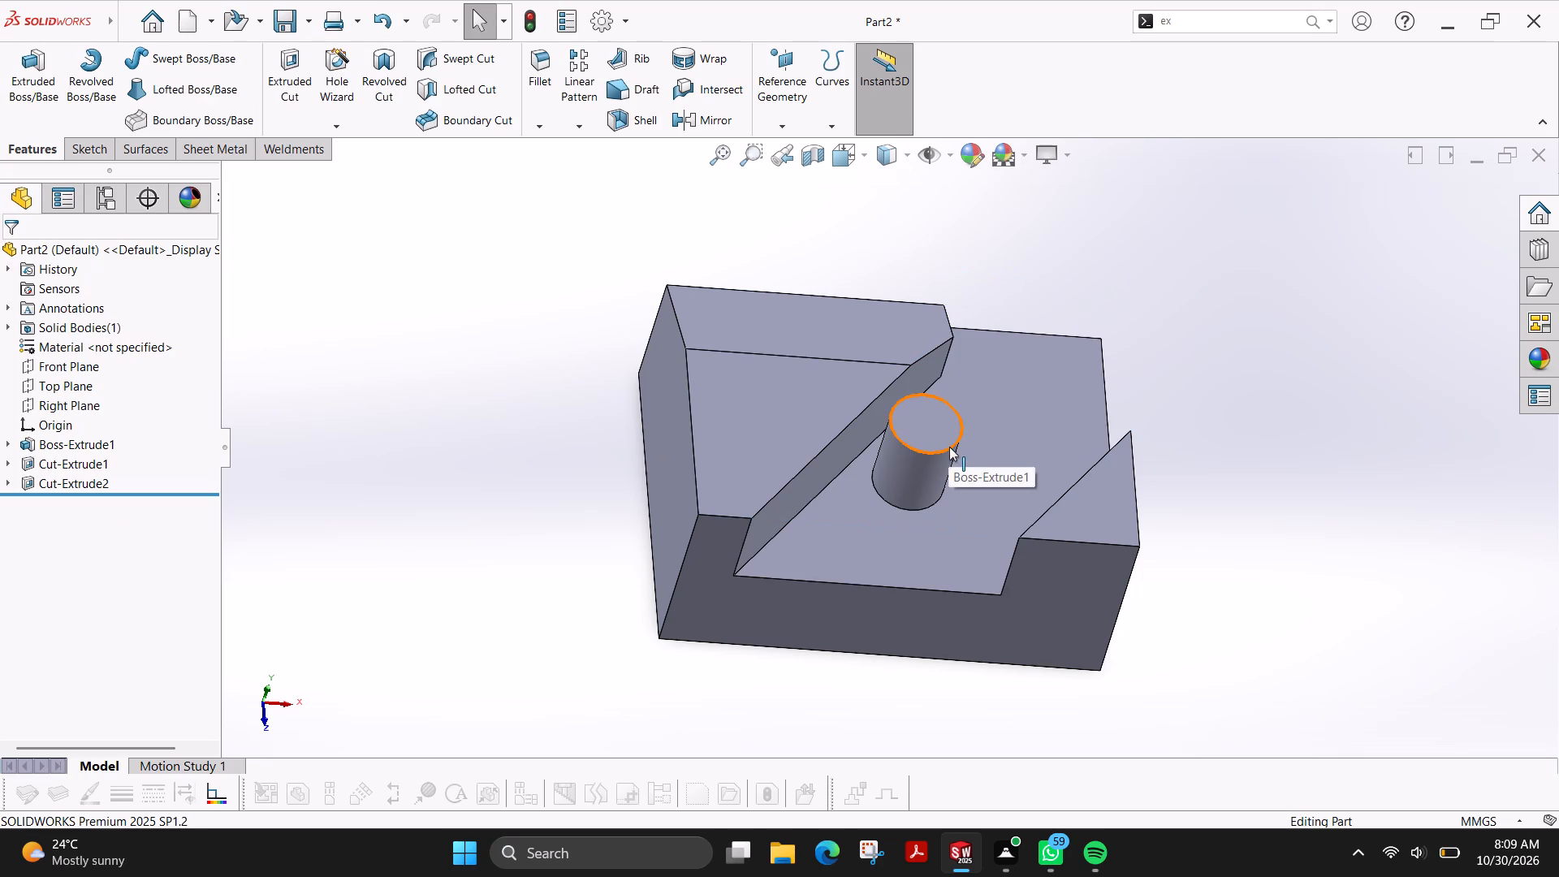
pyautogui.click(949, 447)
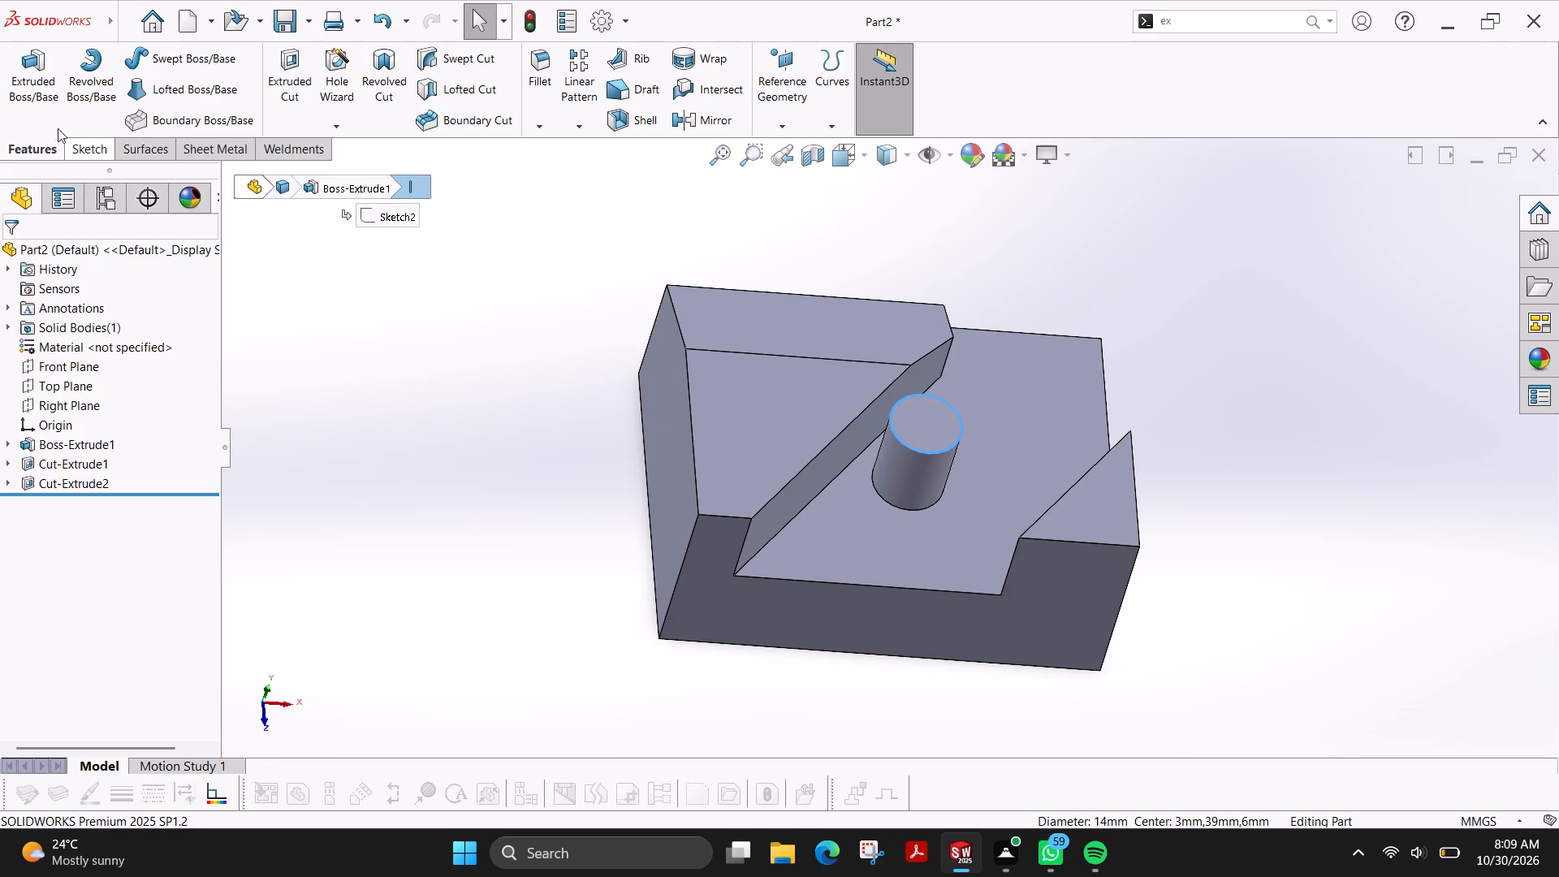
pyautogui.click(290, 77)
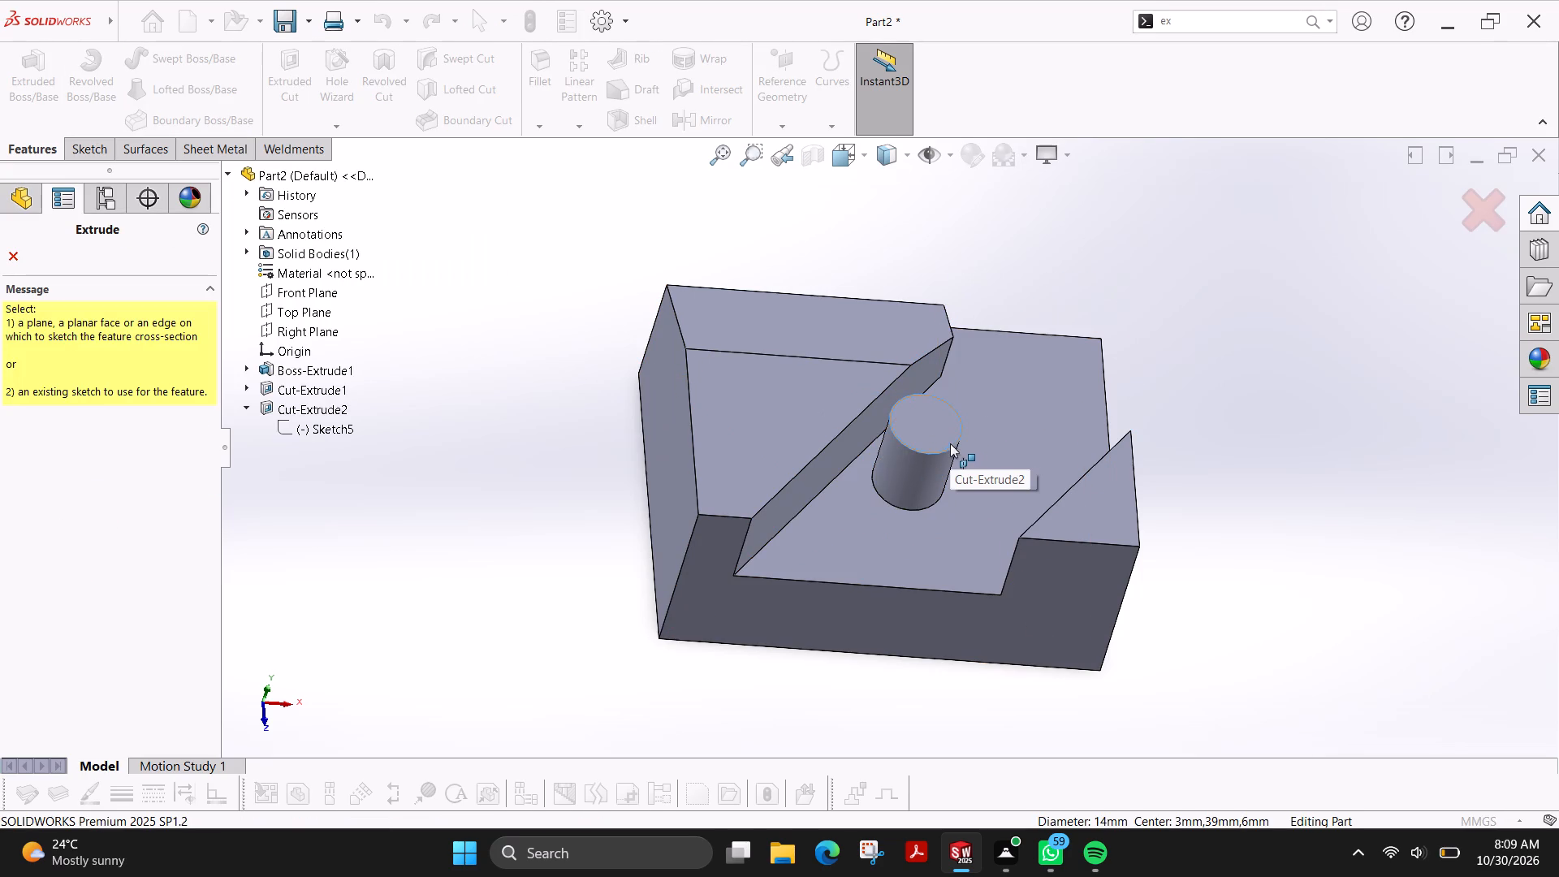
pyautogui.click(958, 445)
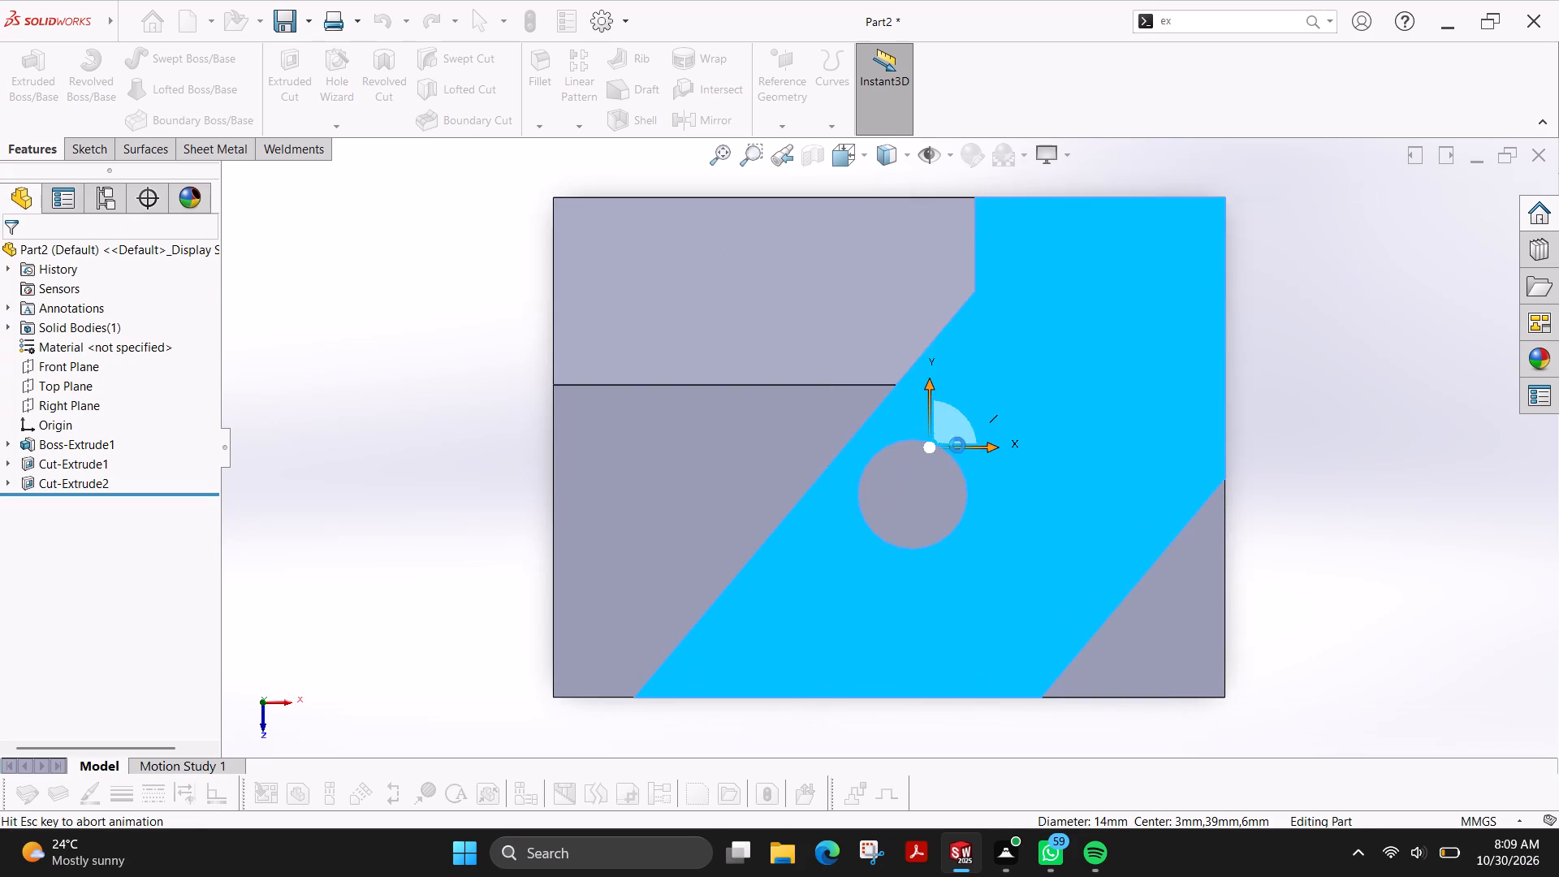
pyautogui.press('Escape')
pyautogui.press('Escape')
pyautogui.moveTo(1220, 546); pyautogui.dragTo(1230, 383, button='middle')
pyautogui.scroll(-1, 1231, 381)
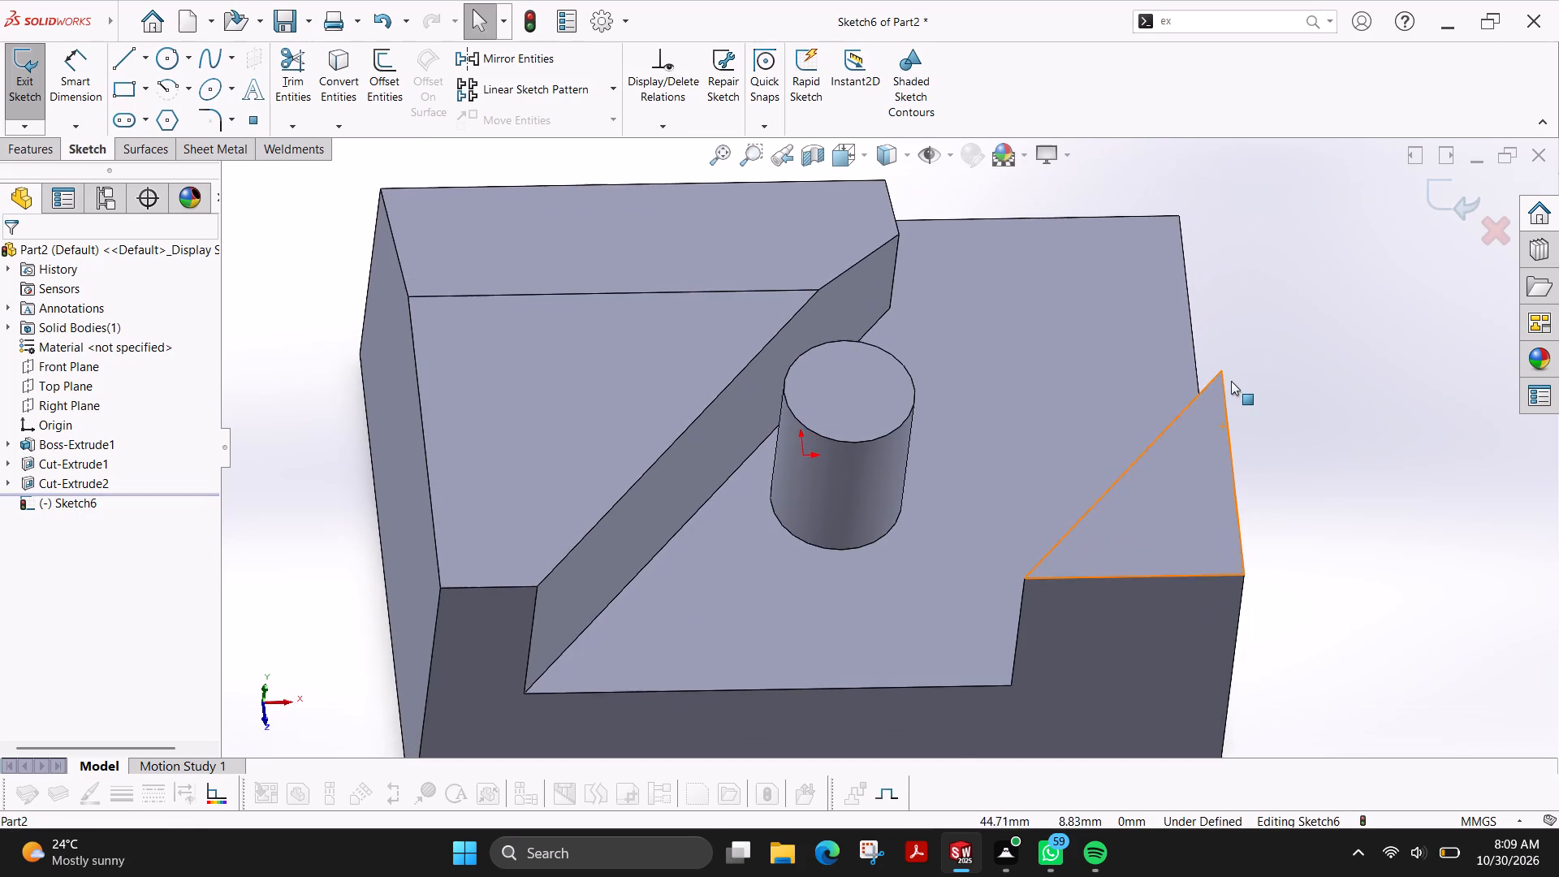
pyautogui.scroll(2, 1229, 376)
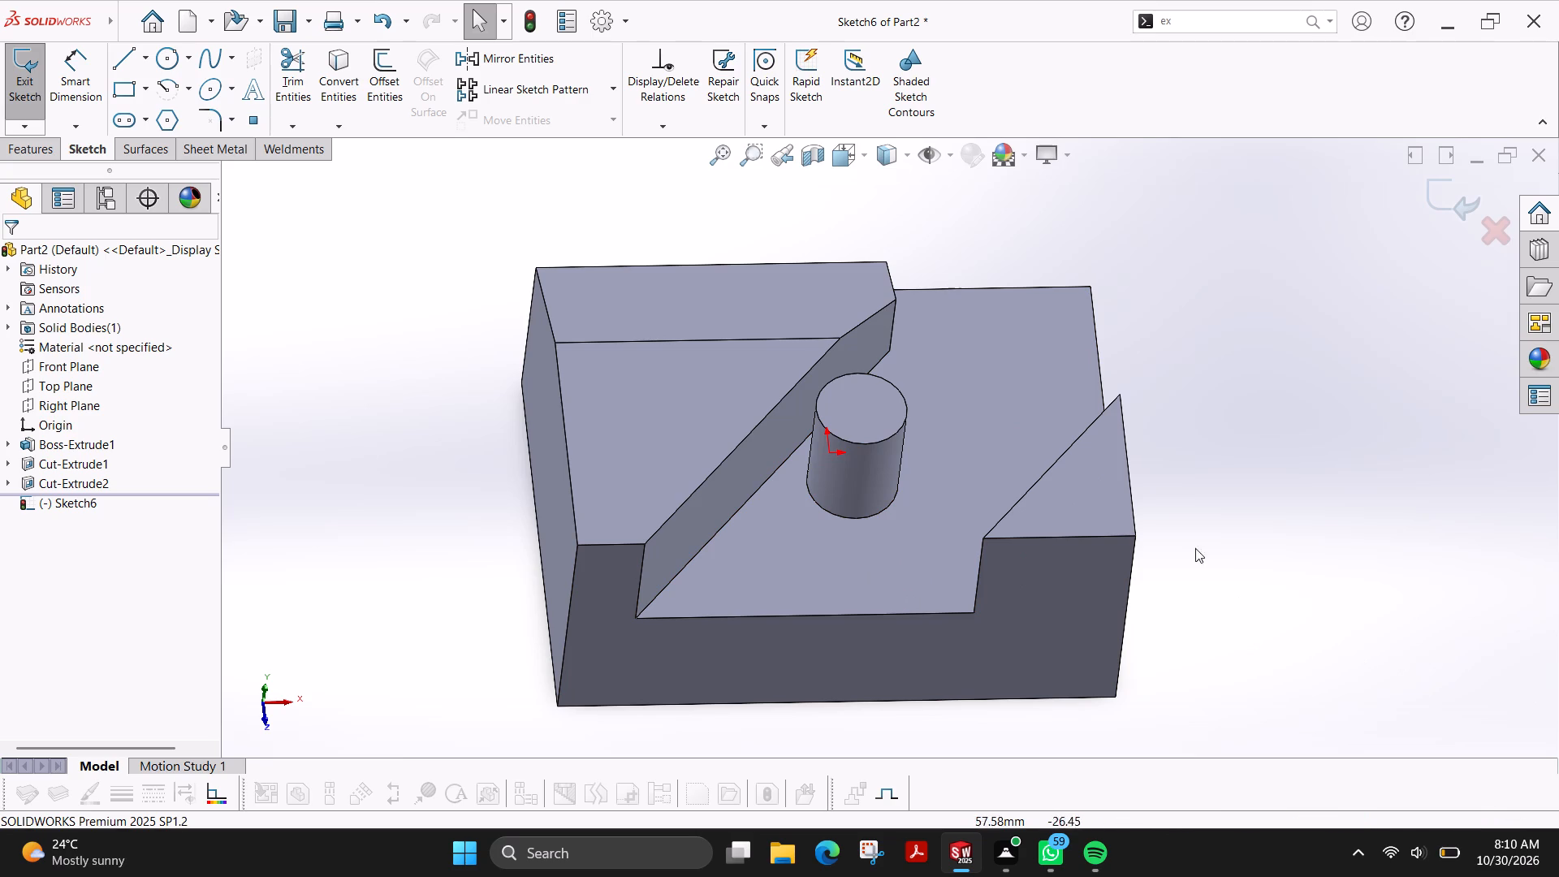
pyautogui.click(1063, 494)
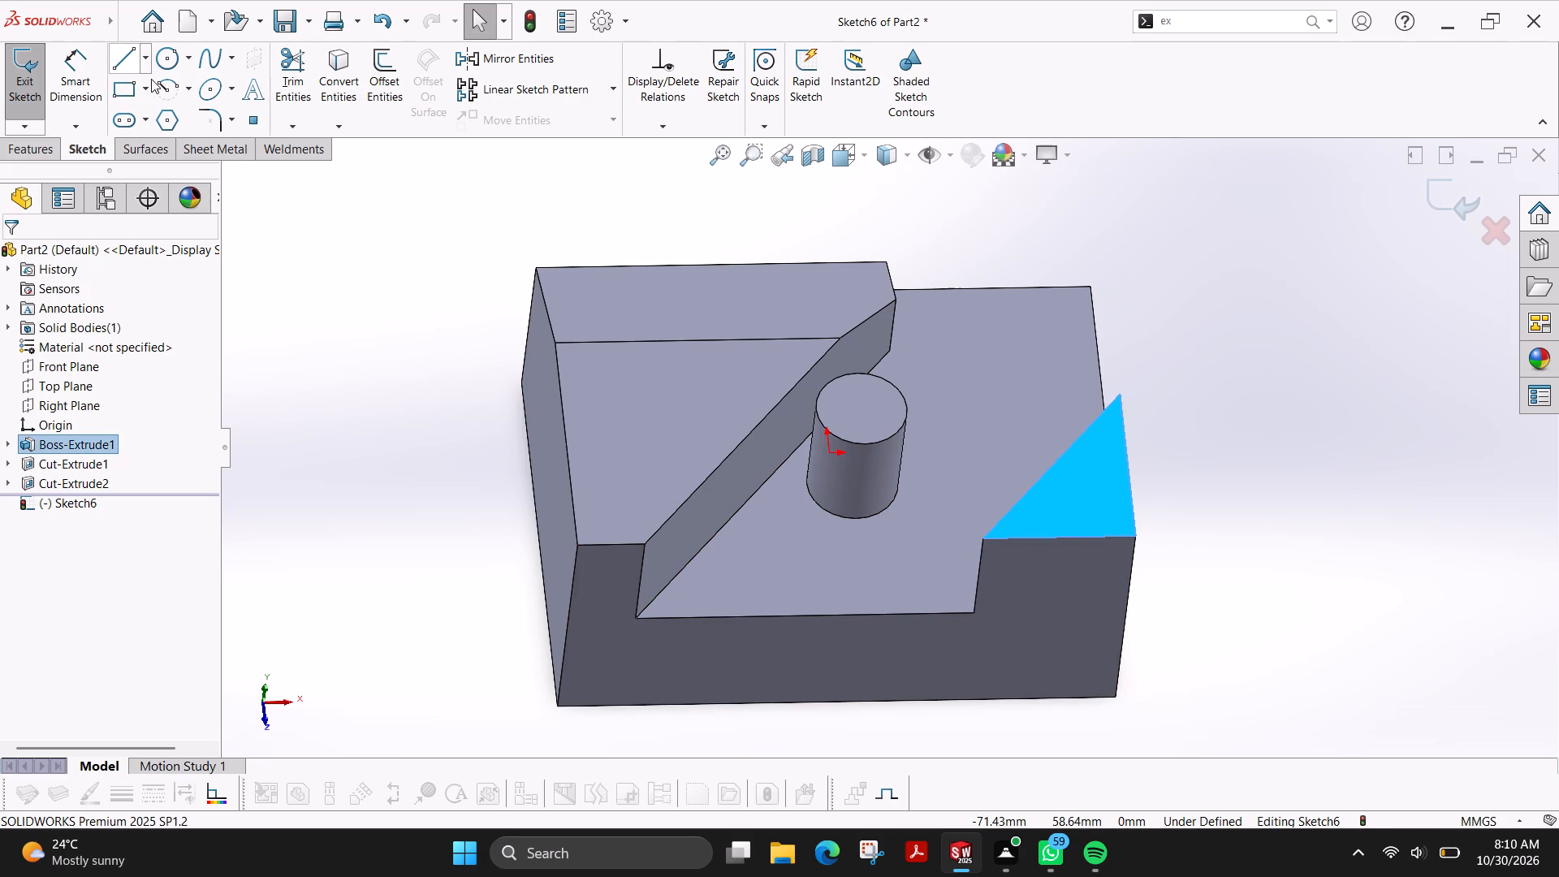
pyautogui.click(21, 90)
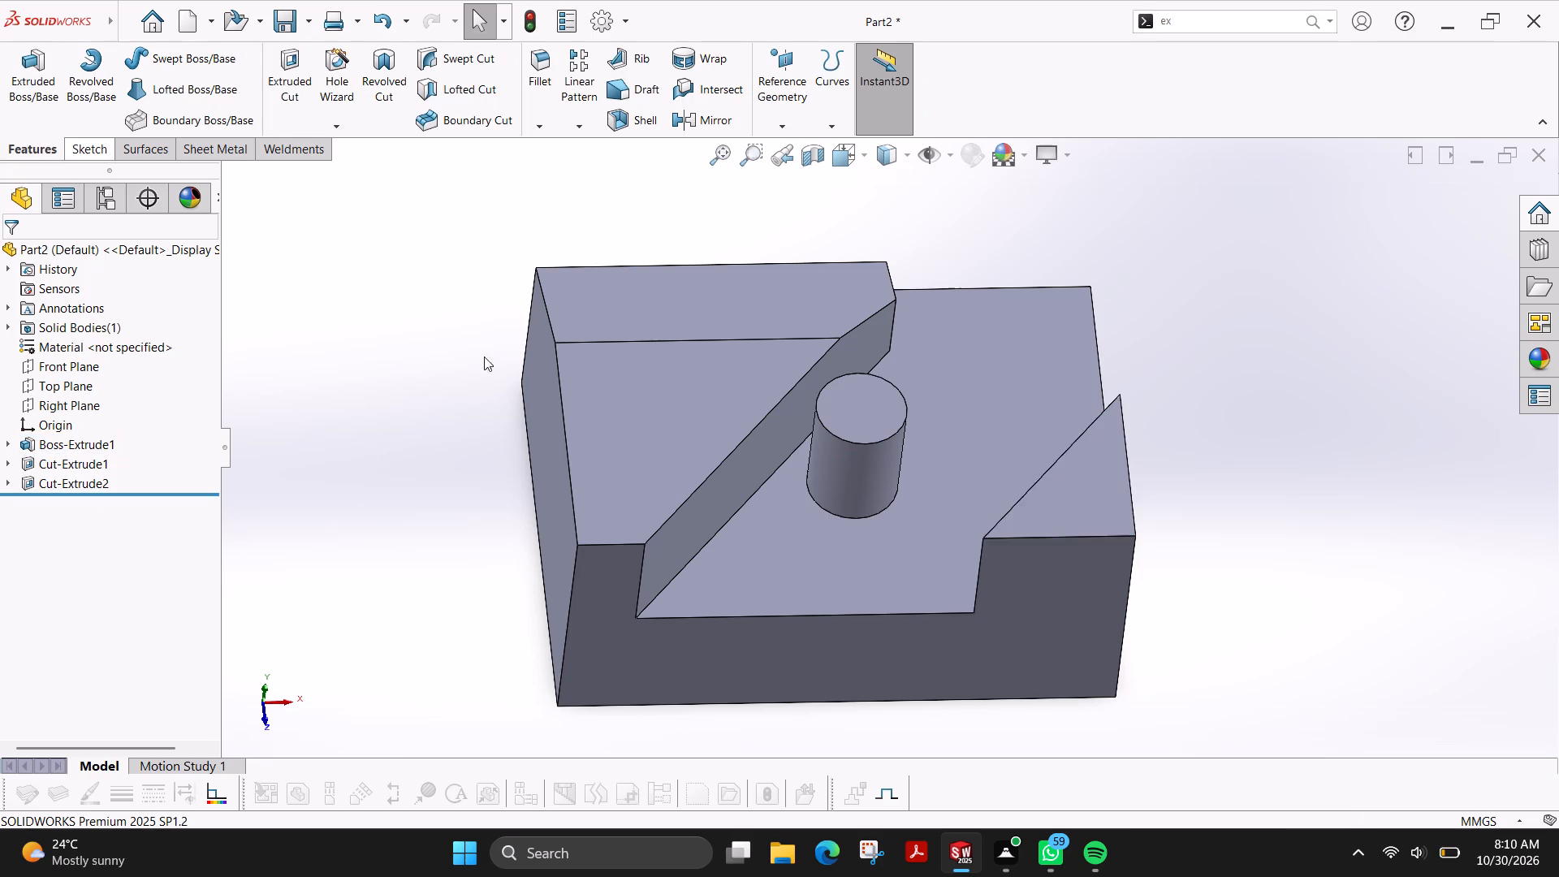
# Sketch a closed triangle with lines on the raised front right corner's top face, tracing its three edges.
pyautogui.click(1089, 473)
pyautogui.click(7, 79)
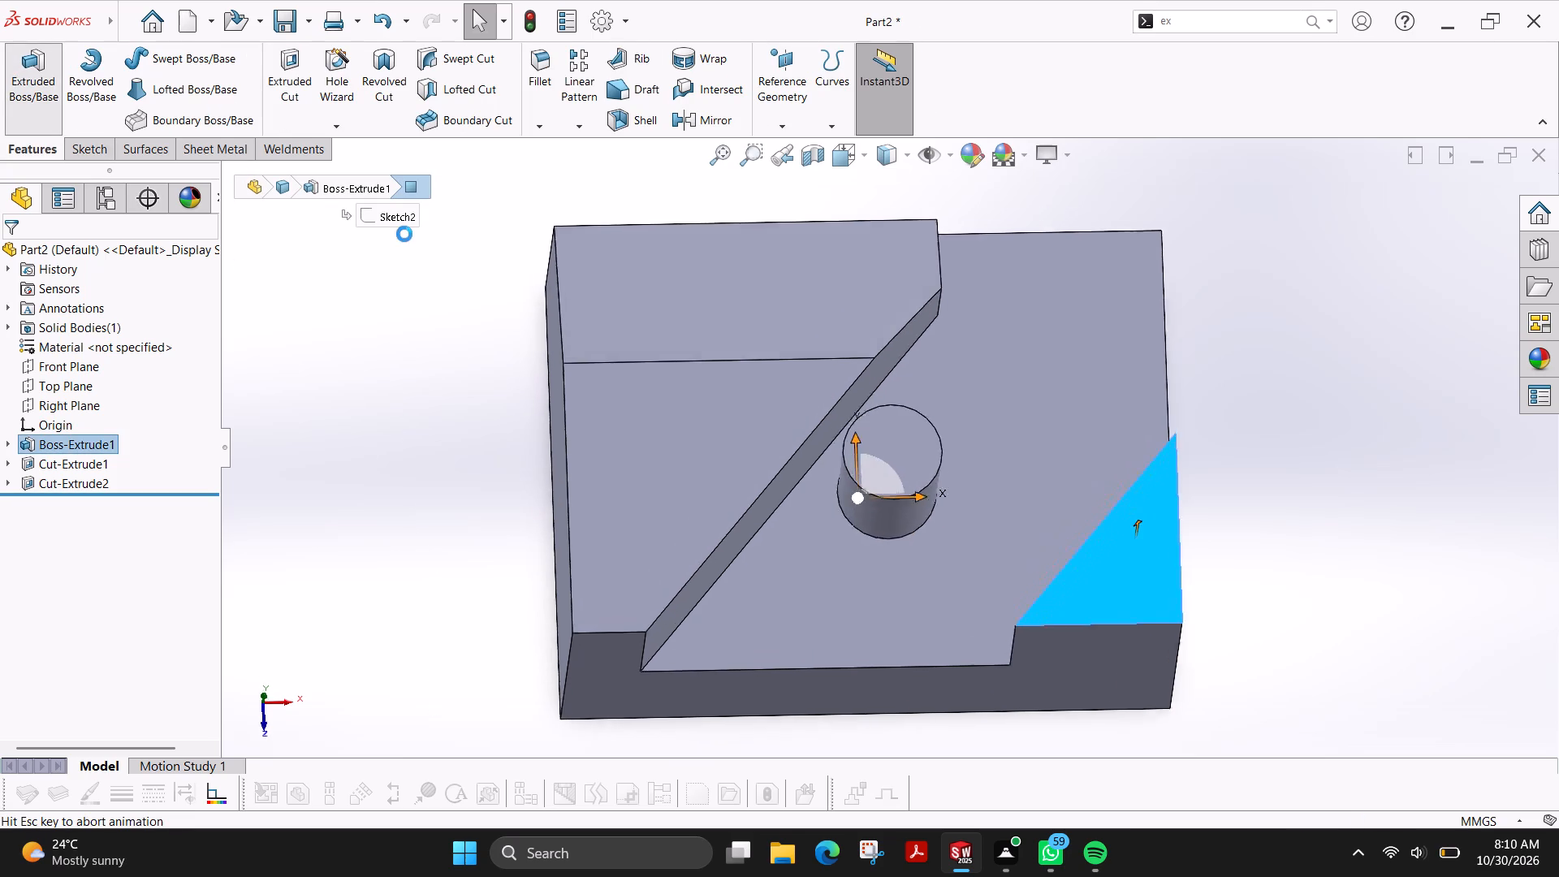
pyautogui.click(118, 64)
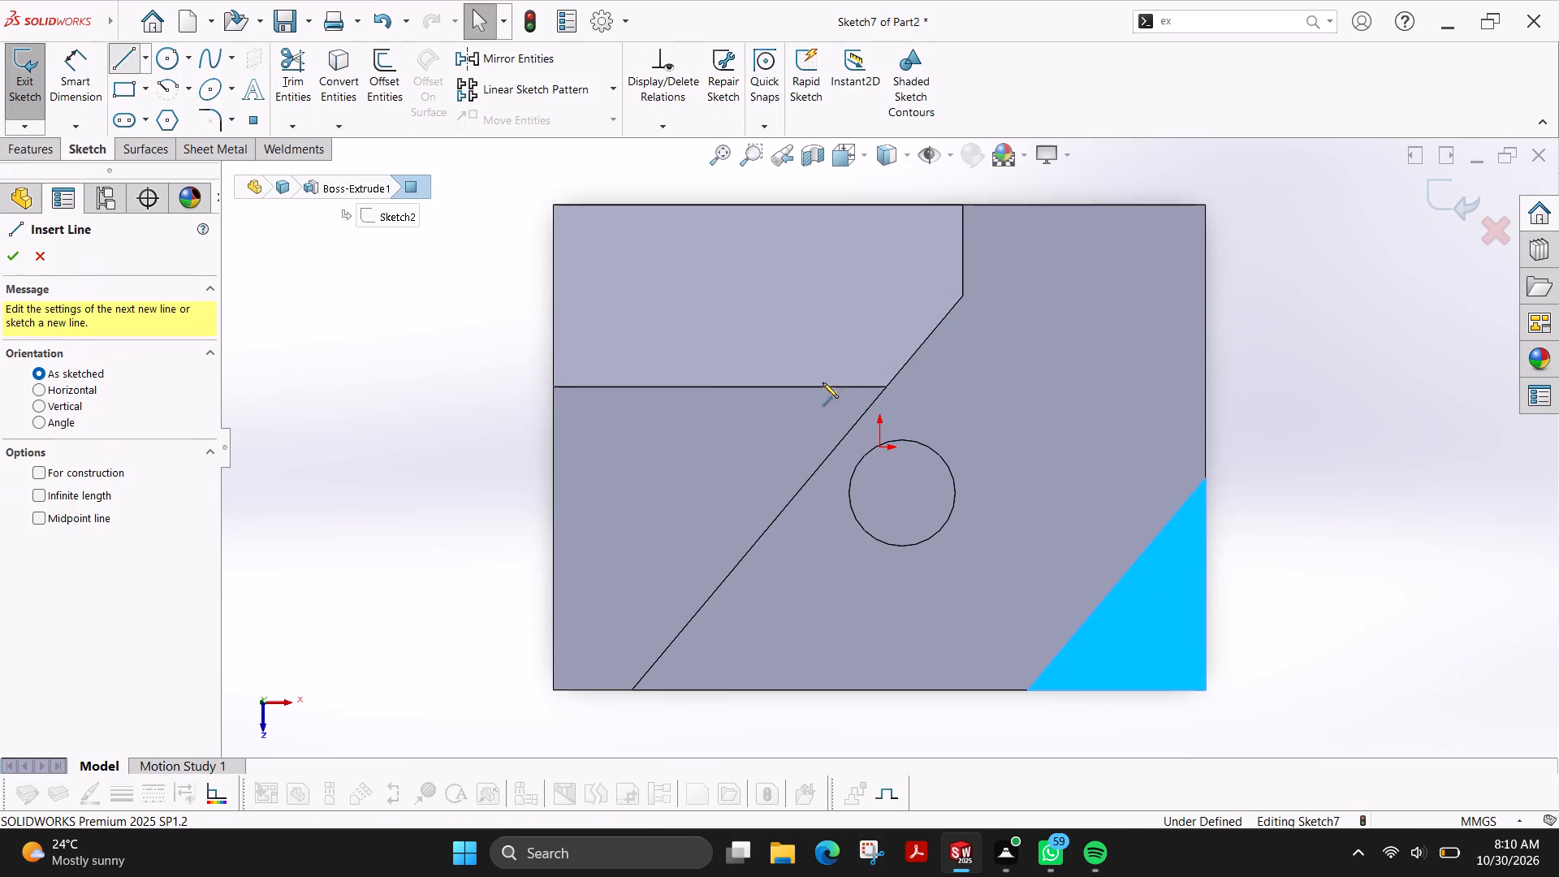
pyautogui.click(1204, 478)
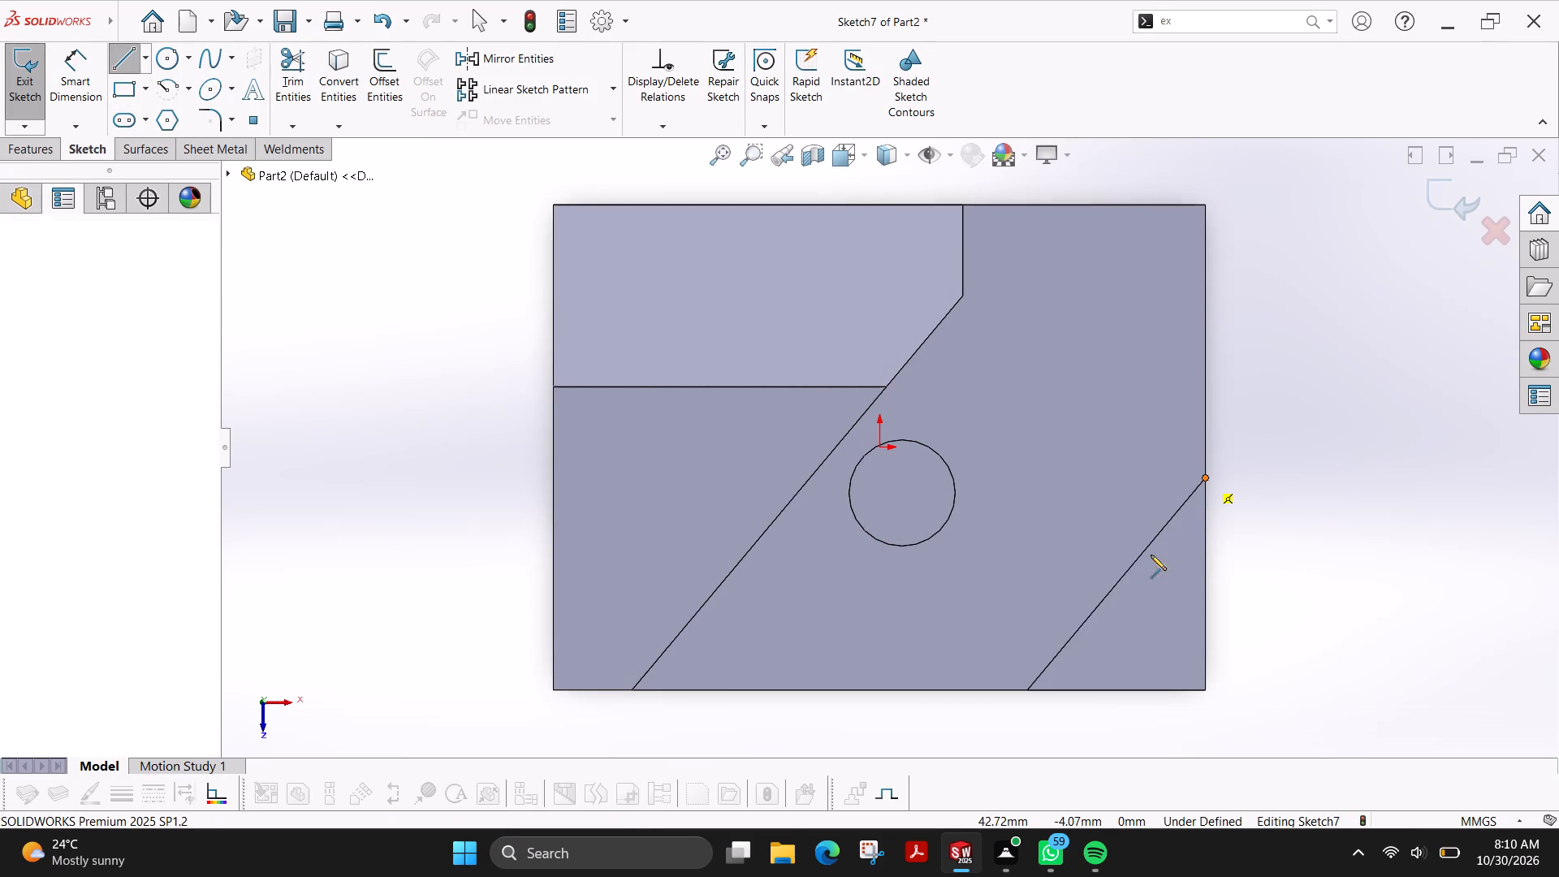
pyautogui.click(1026, 689)
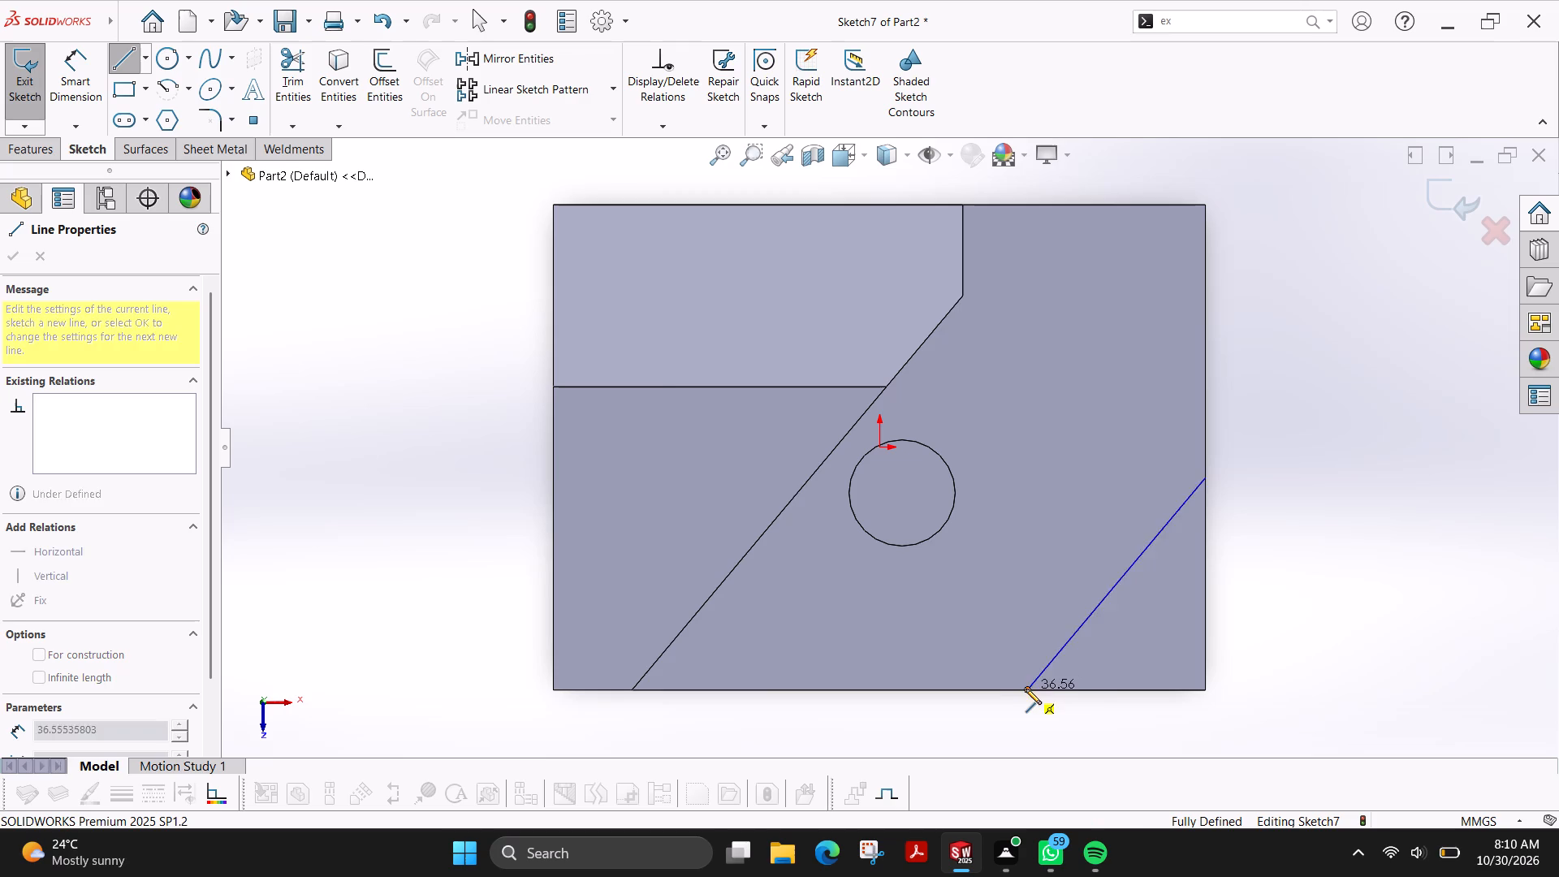
pyautogui.click(1206, 689)
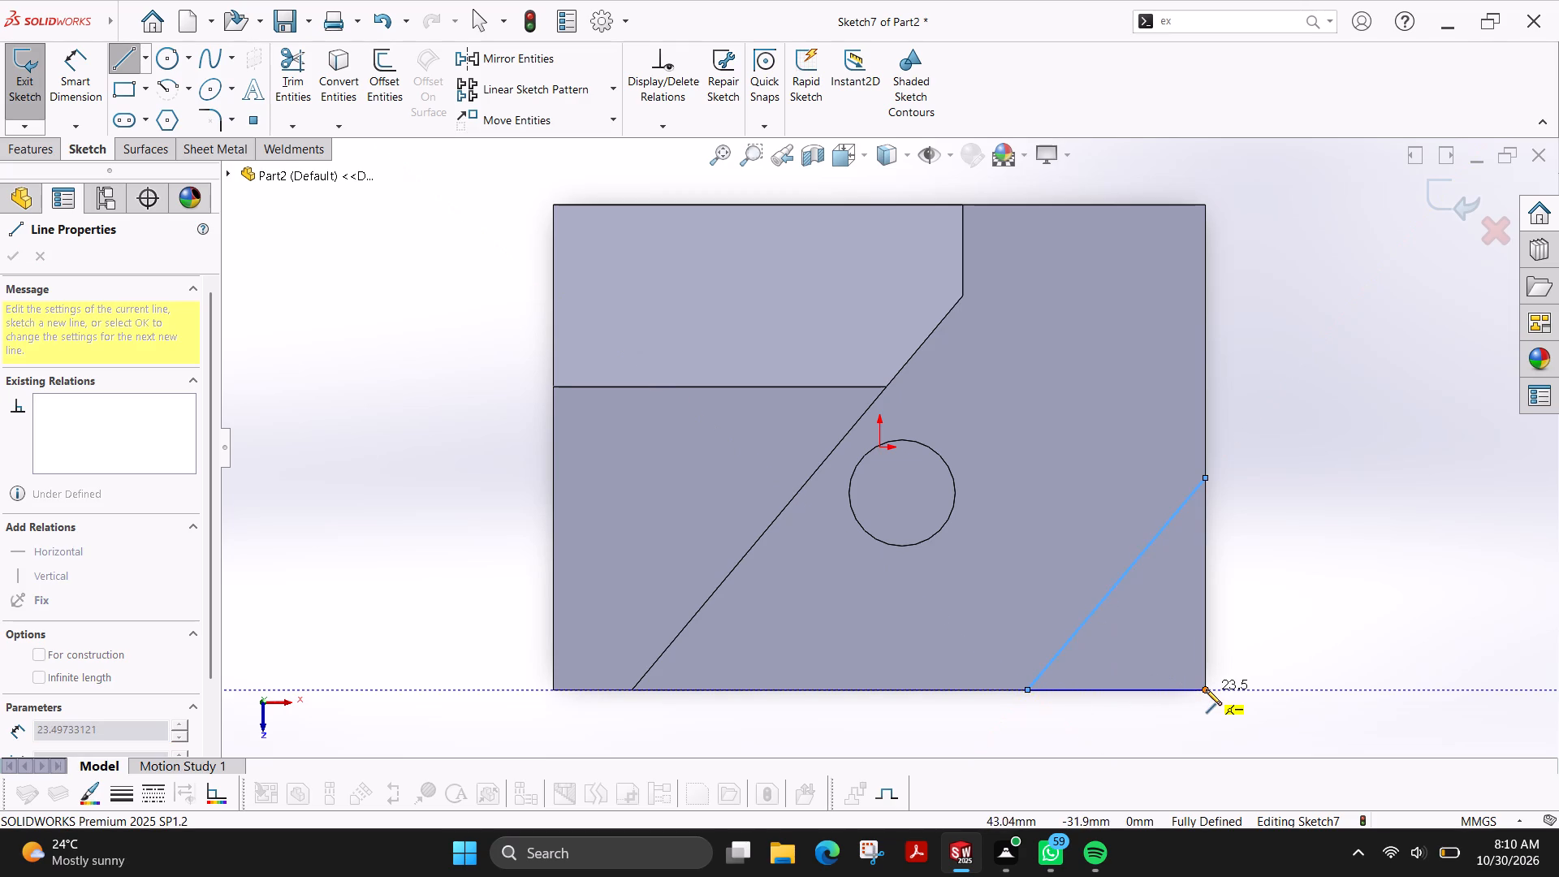
pyautogui.click(1206, 478)
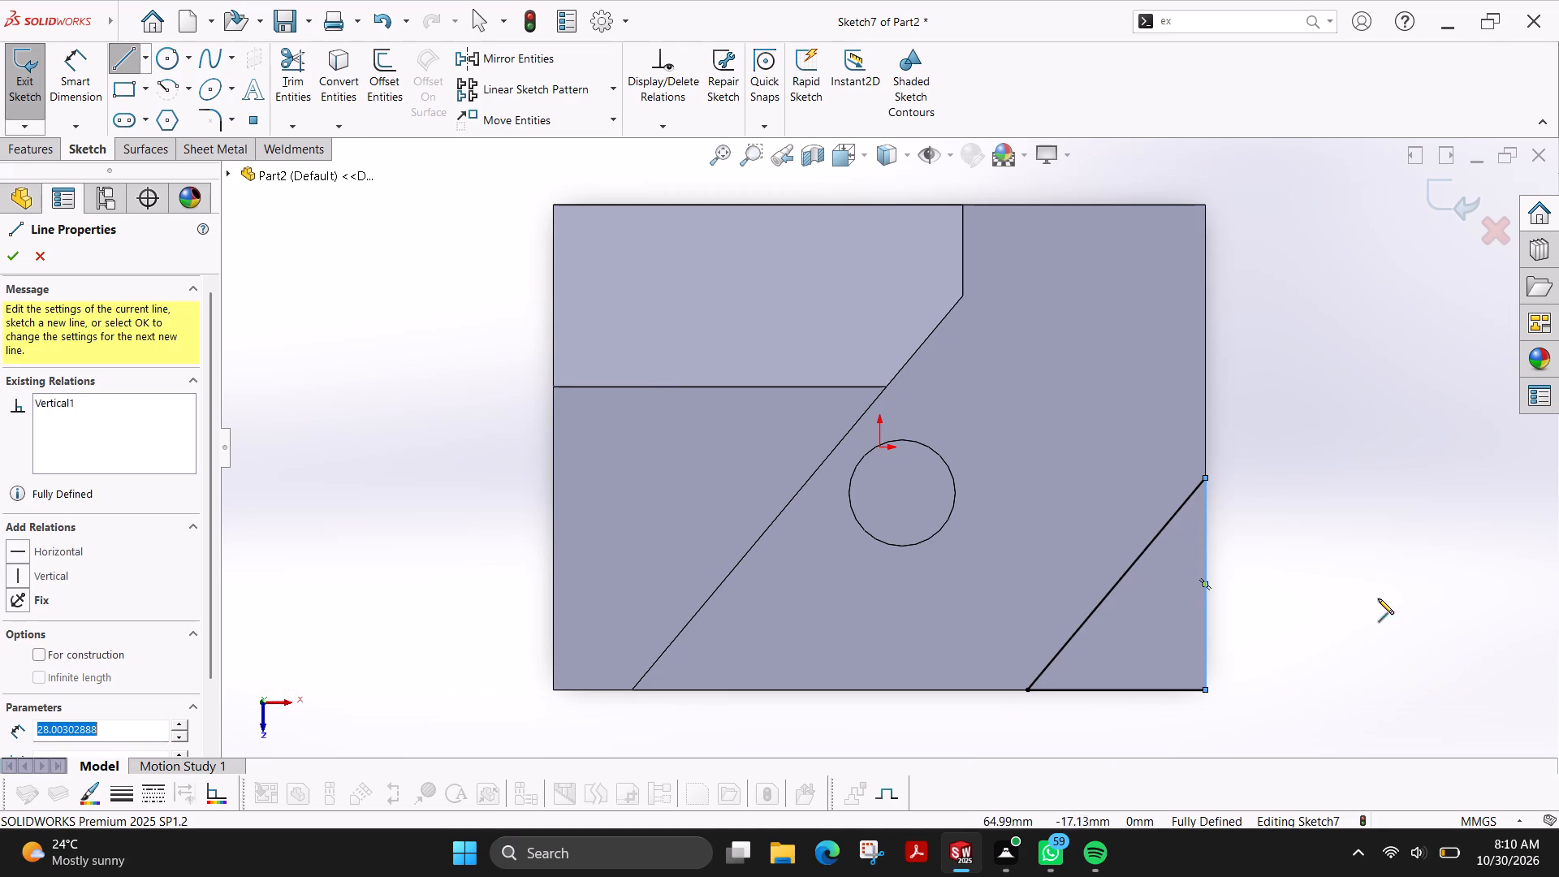
# Cut the corner triangle into the block with a blind Extruded Cut 27 mm deep (18+9).
pyautogui.click(35, 148)
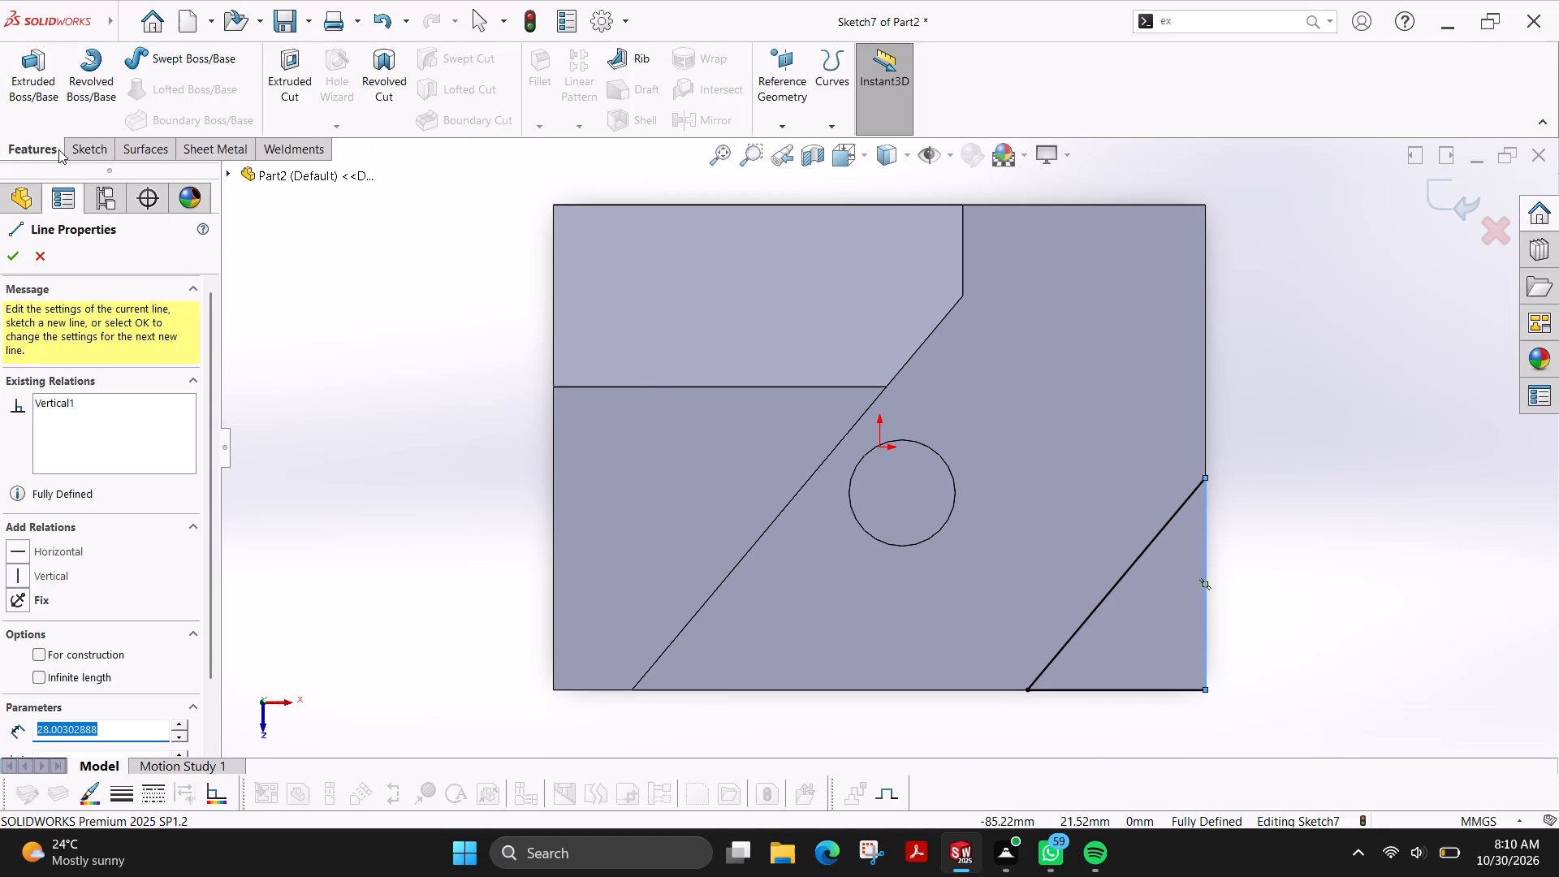
pyautogui.click(274, 85)
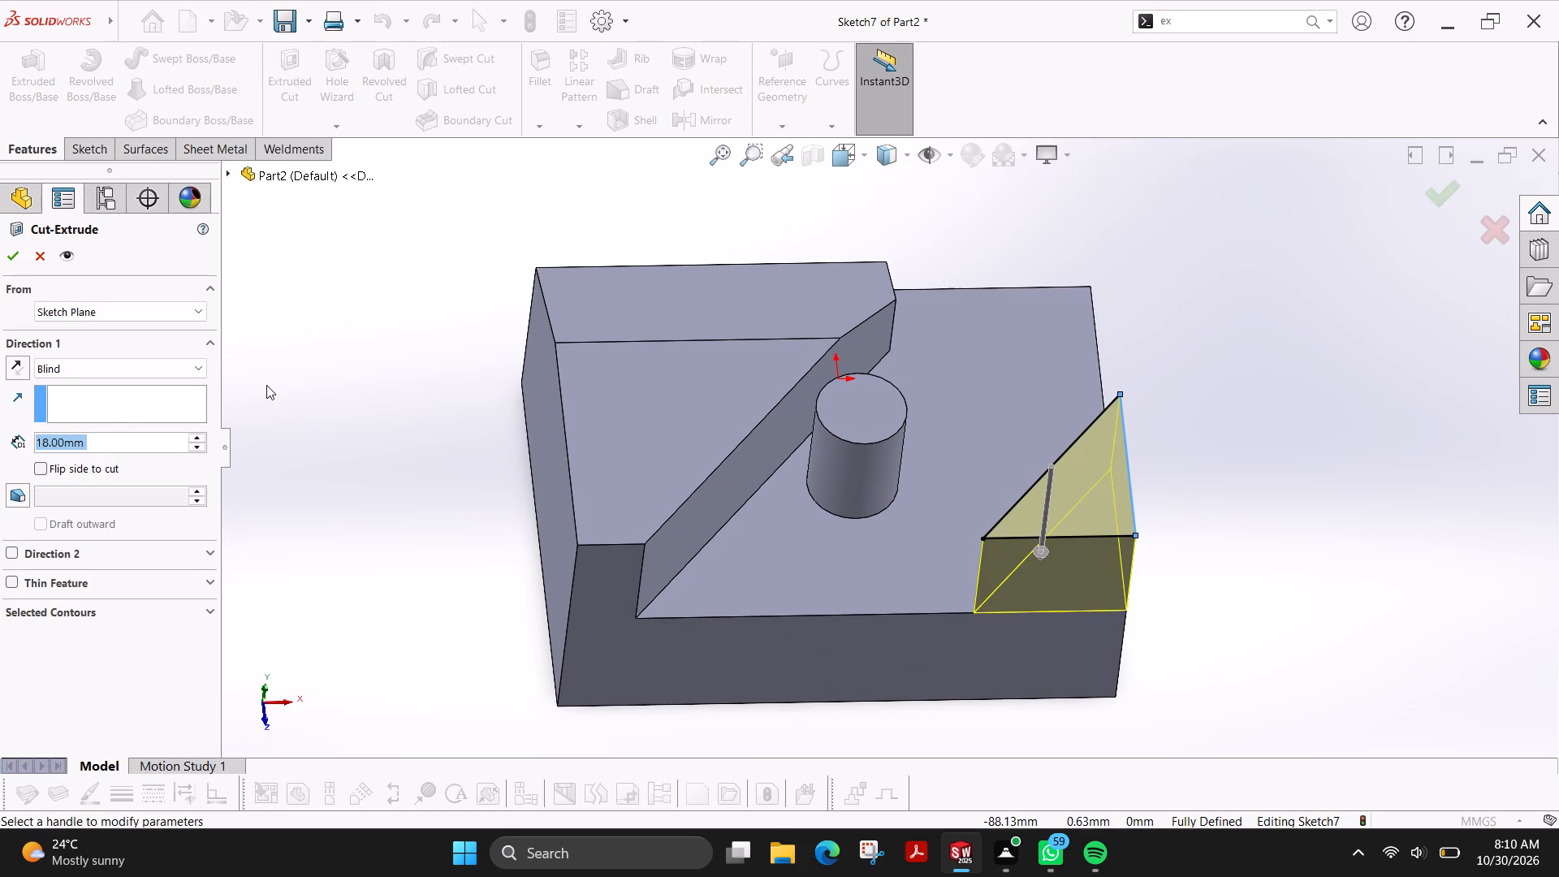
pyautogui.write('18+')
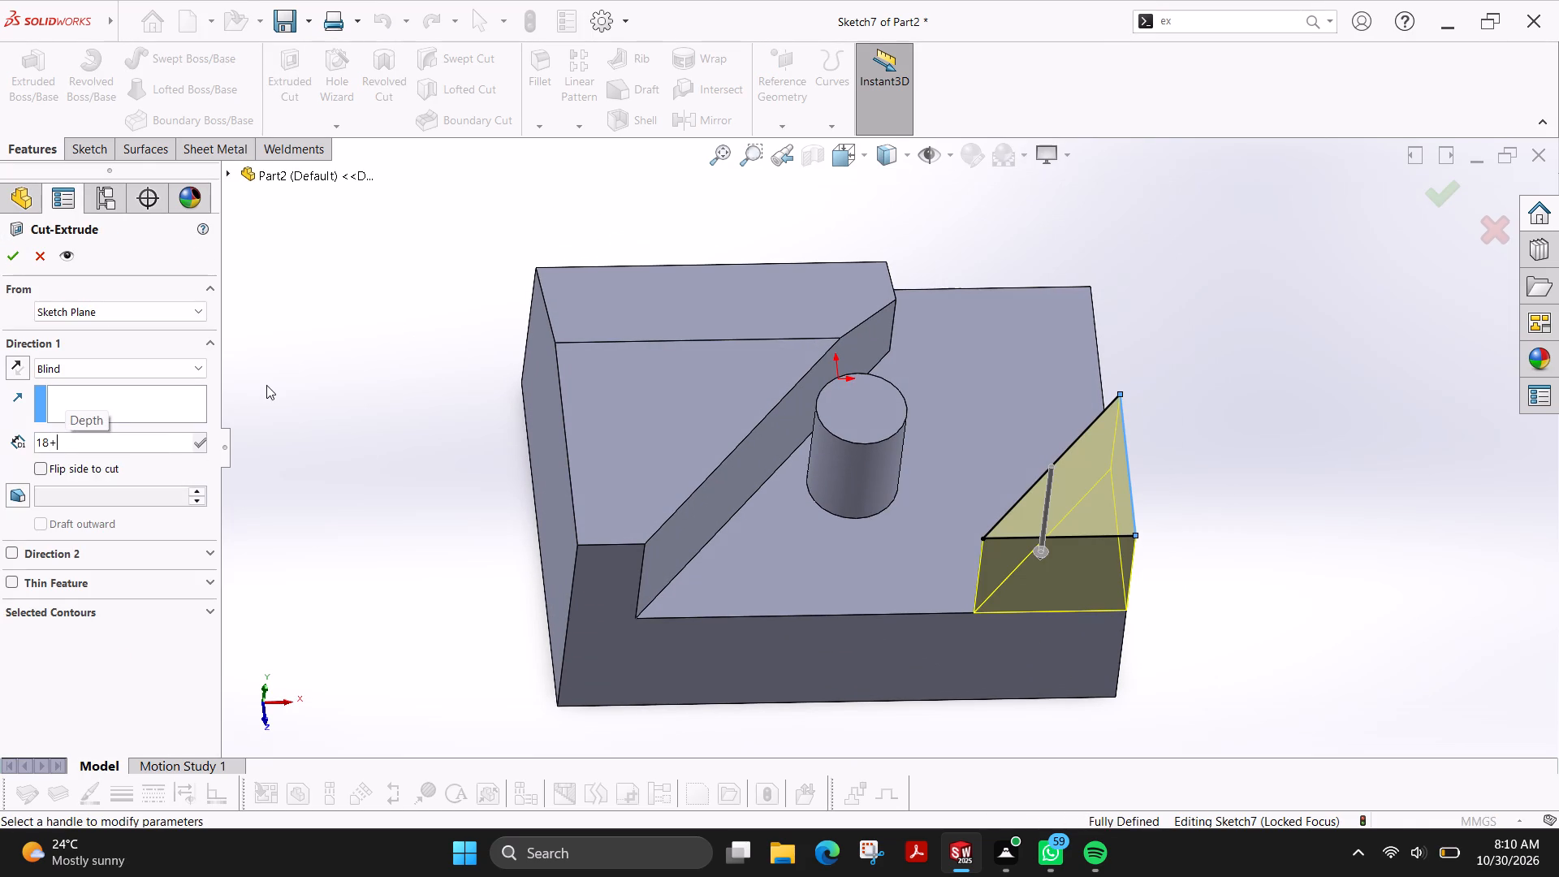
pyautogui.press('9')
pyautogui.press('Return')
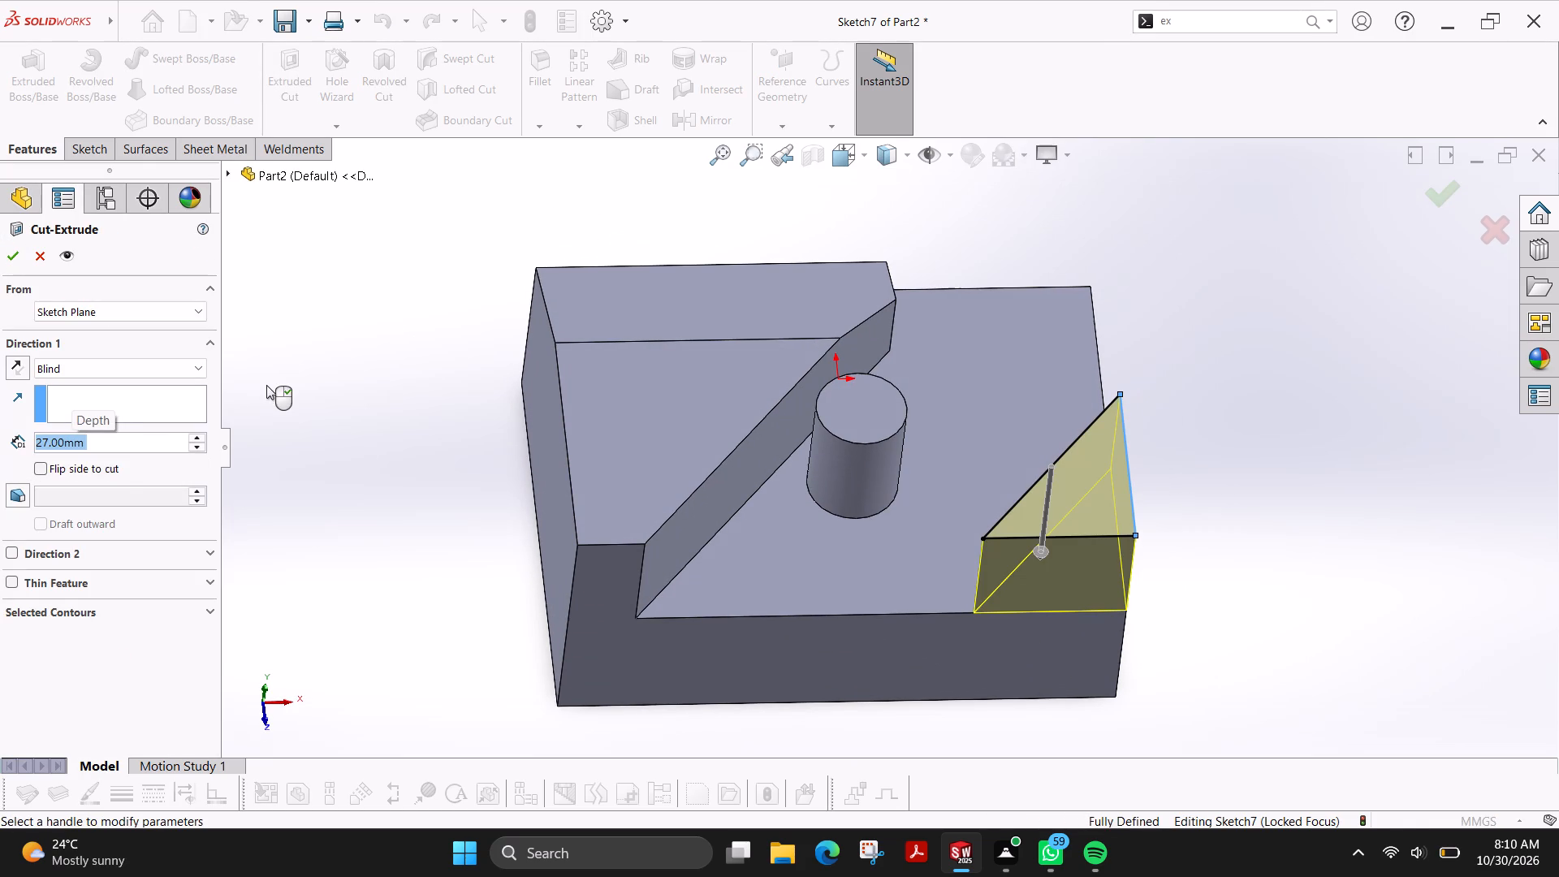
pyautogui.click(15, 259)
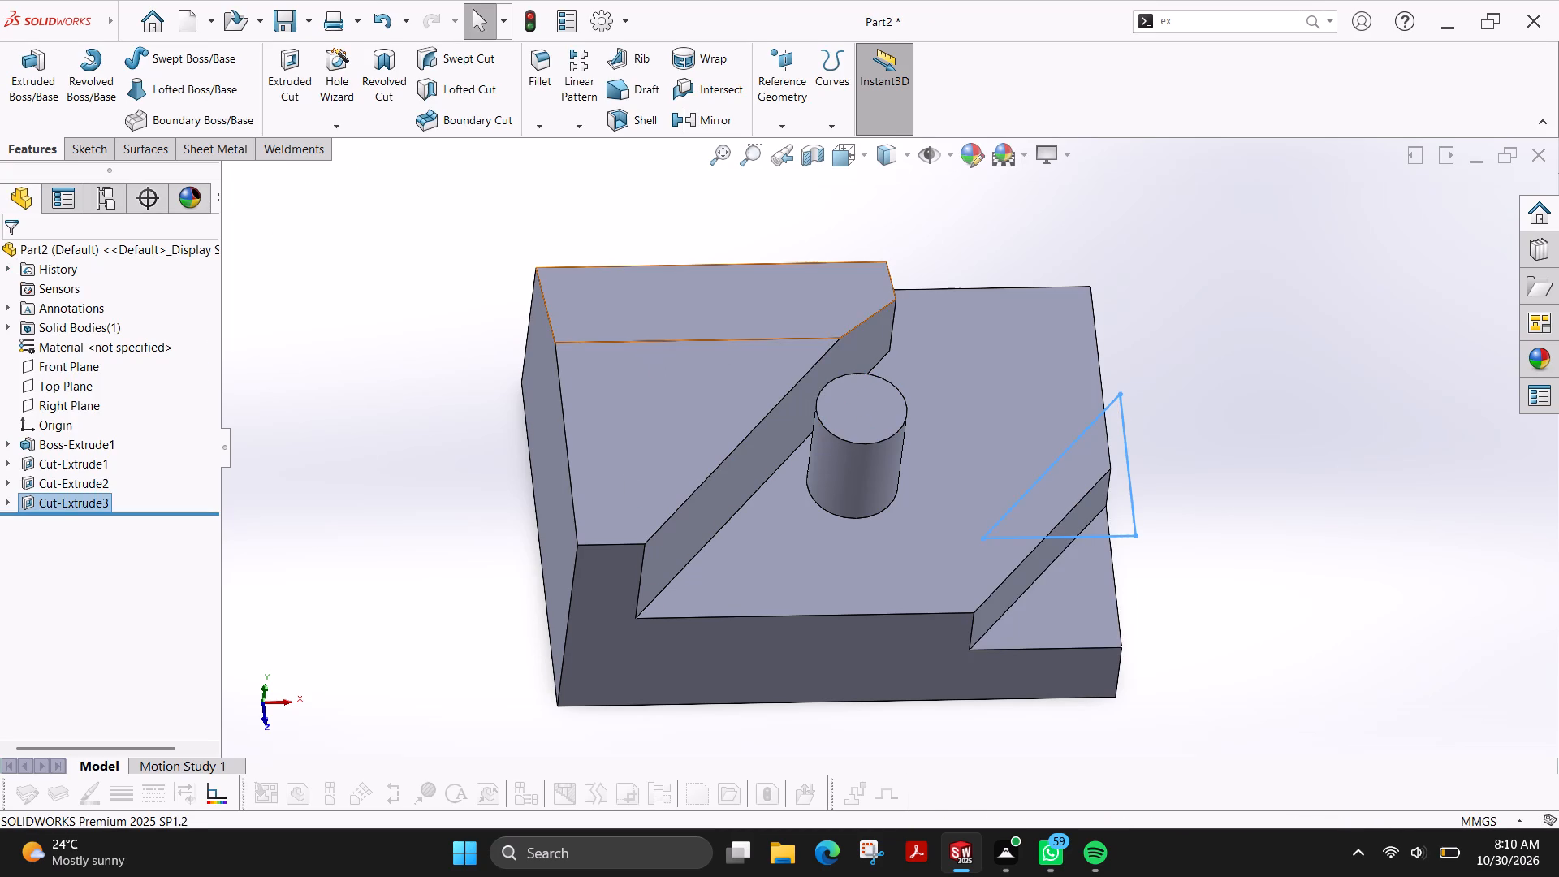
# Sketch a circle of 7 mm radius on the post's top face, concentric with and matching the post's edge.
pyautogui.click(93, 152)
pyautogui.click(36, 89)
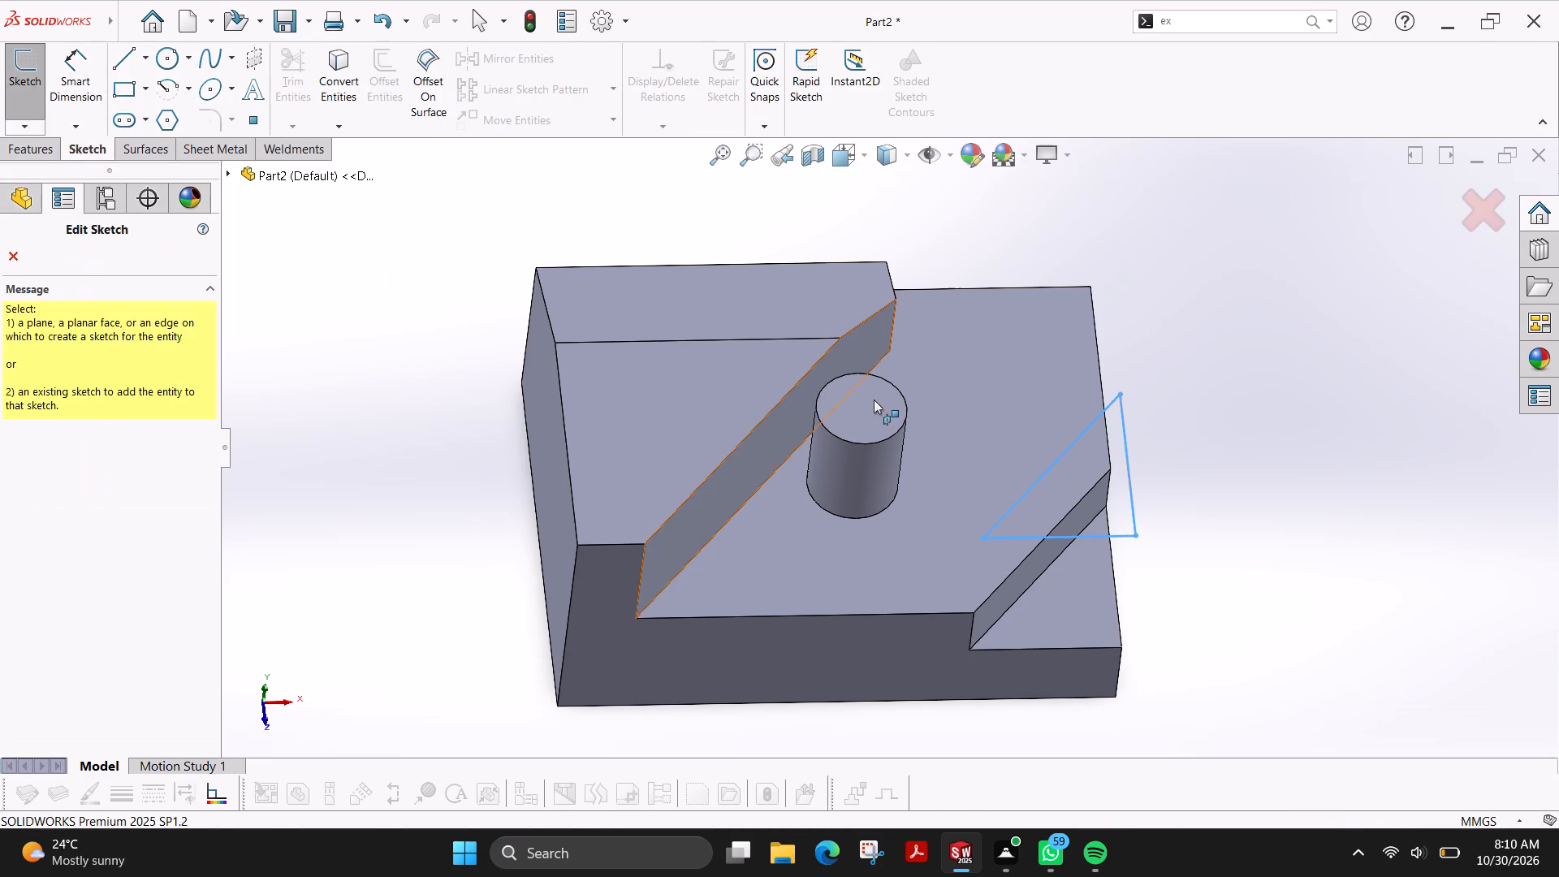
pyautogui.click(874, 400)
pyautogui.click(169, 67)
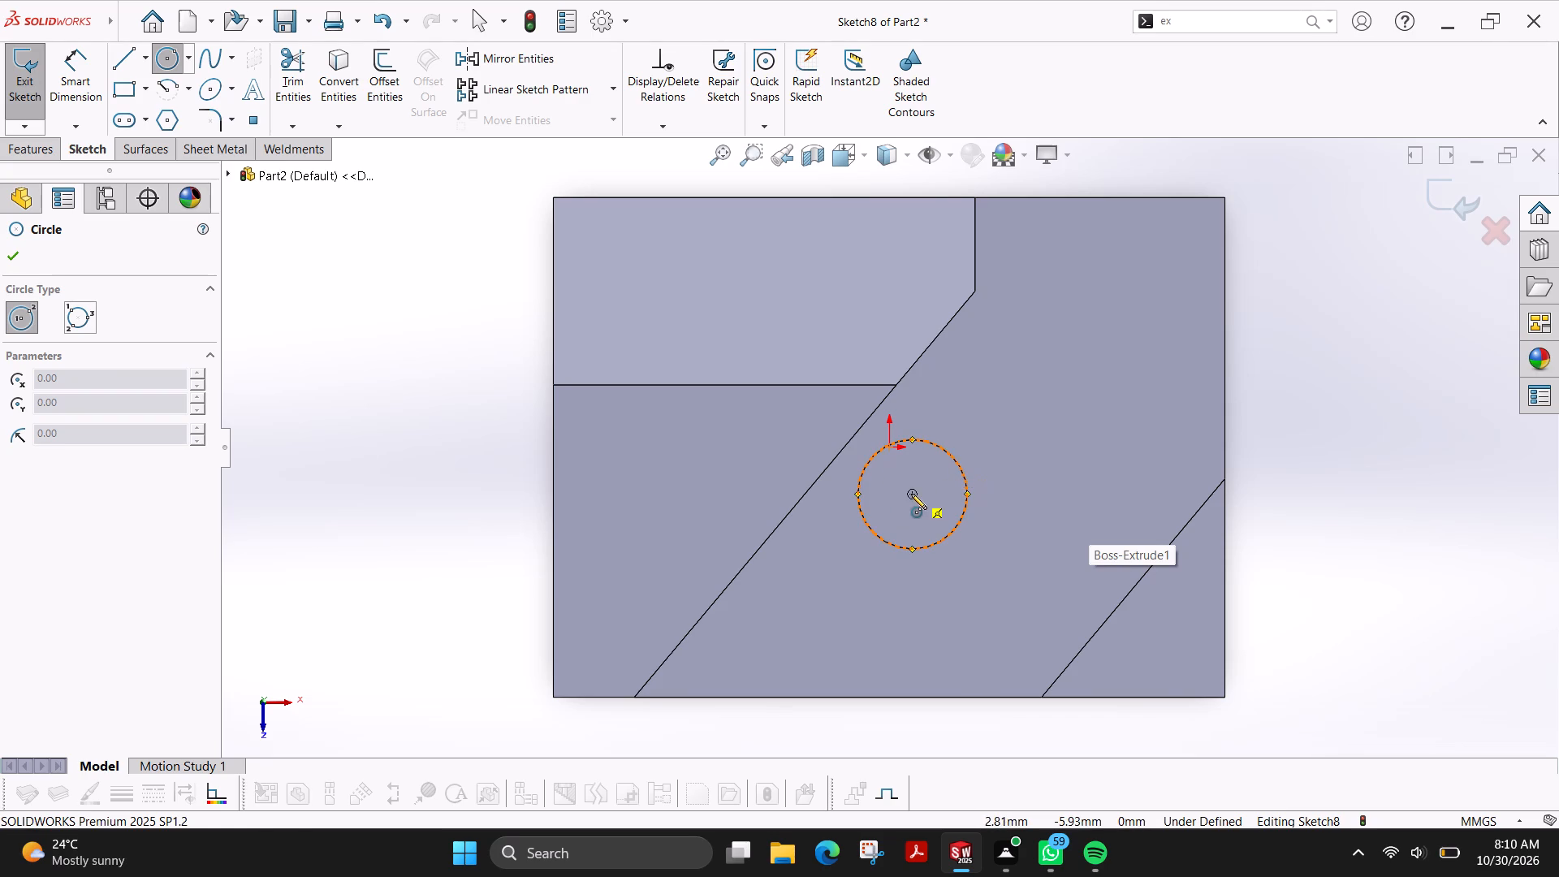
pyautogui.click(911, 494)
pyautogui.click(962, 509)
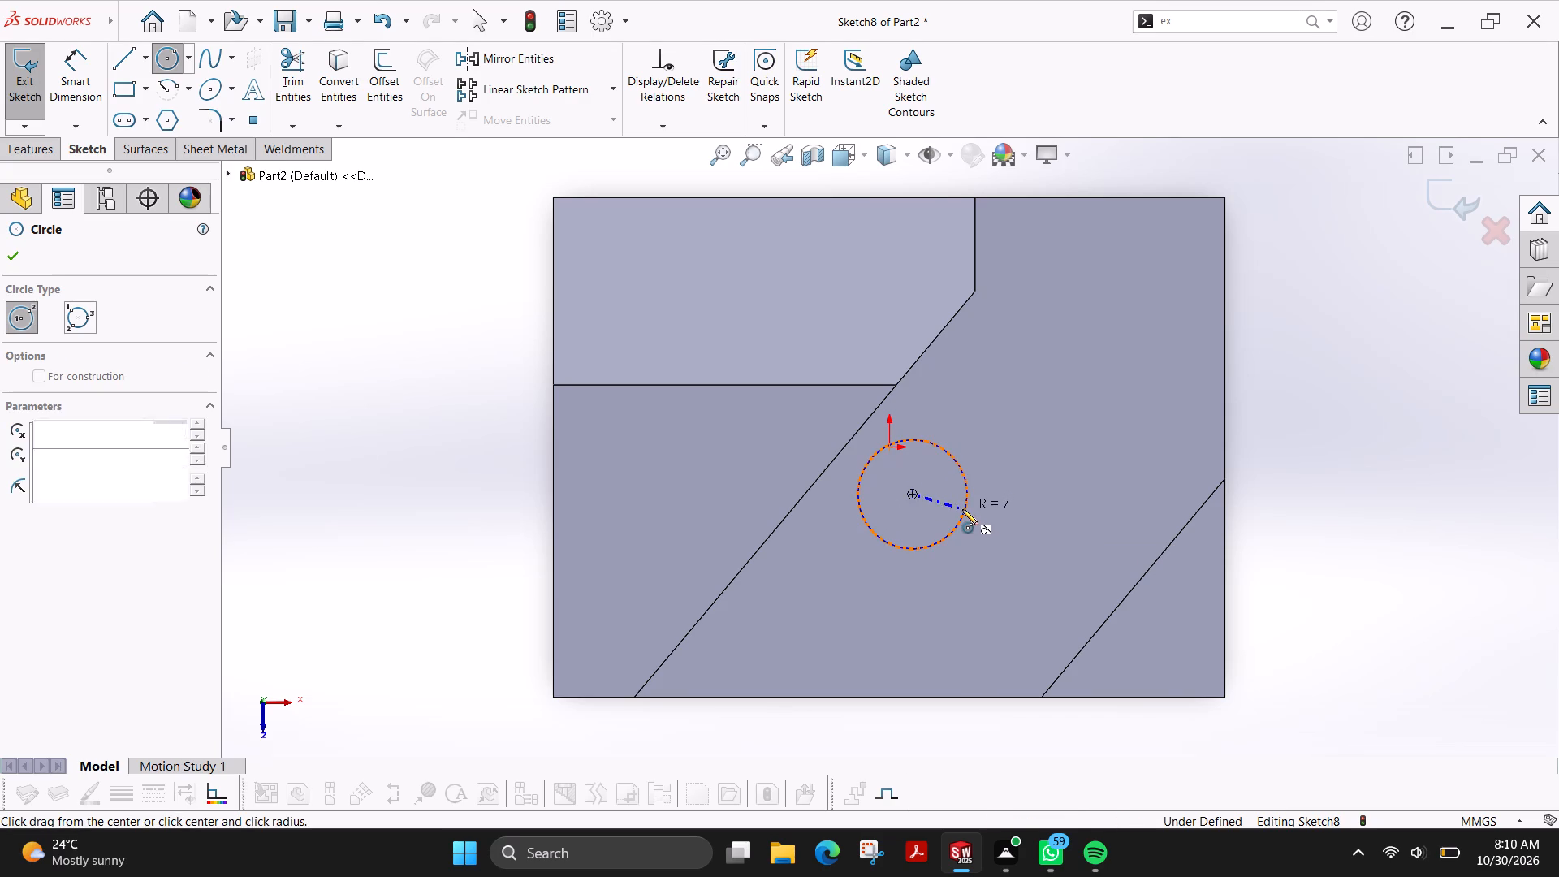
# Cut the circle down through the post and block with a blind Extruded Cut 77 mm deep.
pyautogui.click(45, 153)
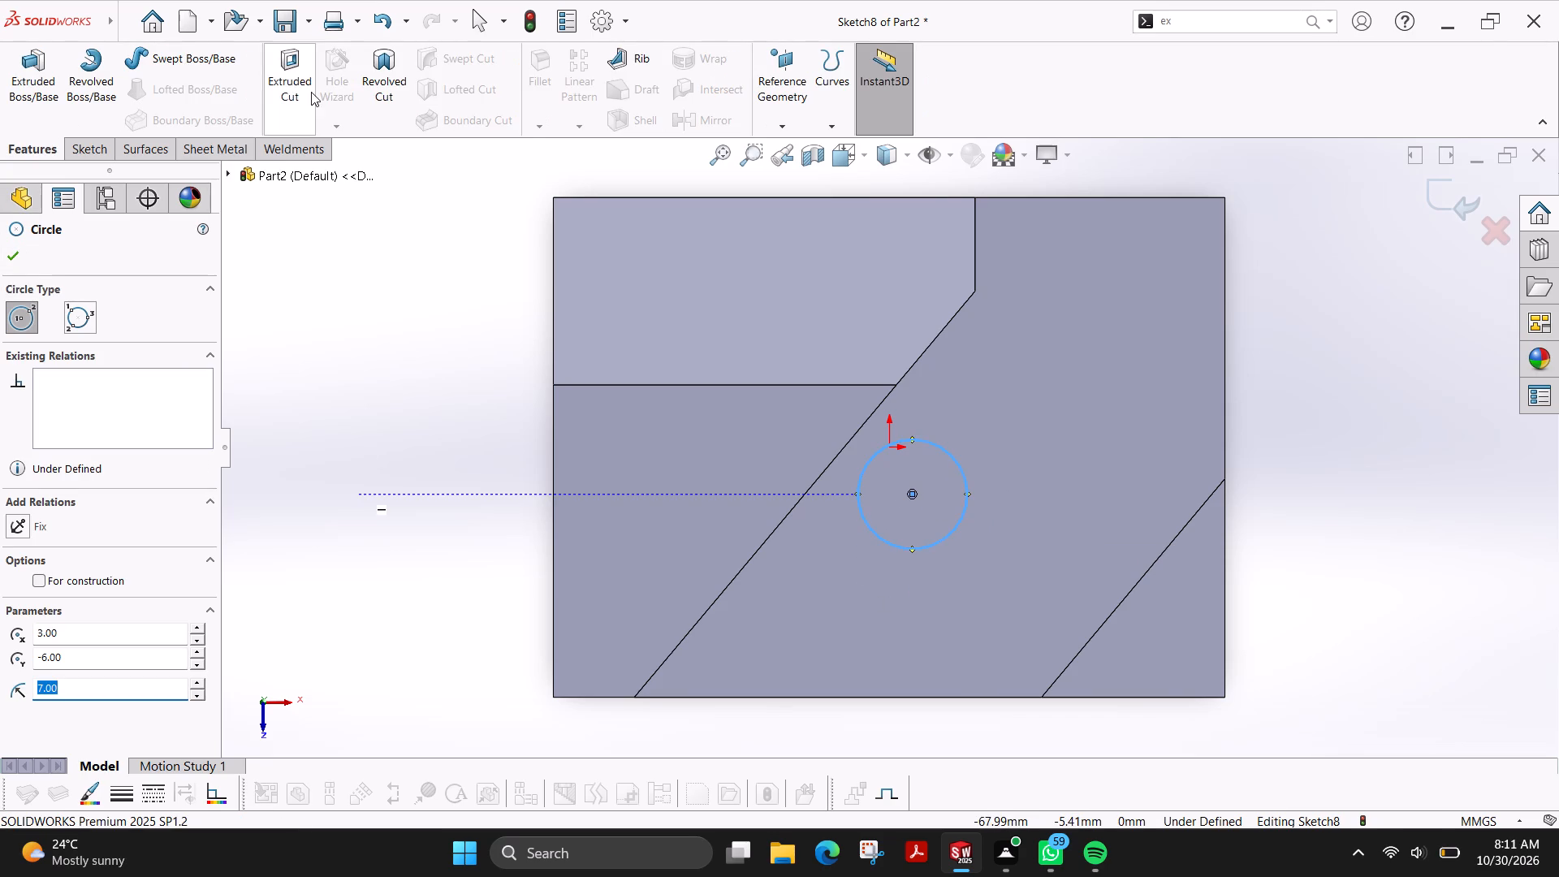
pyautogui.click(288, 85)
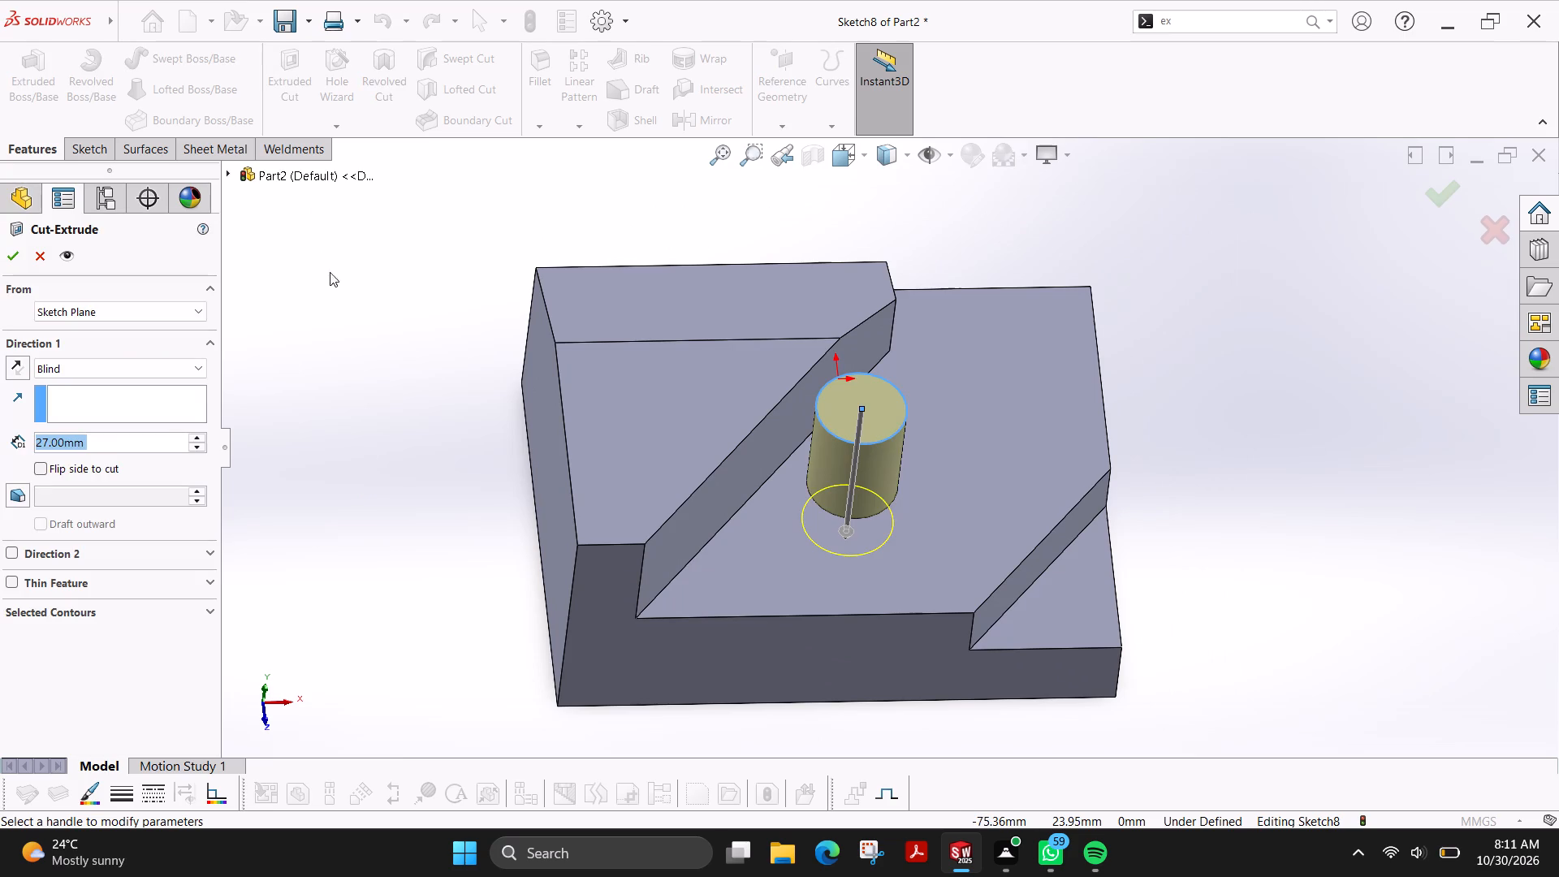
pyautogui.click(196, 438)
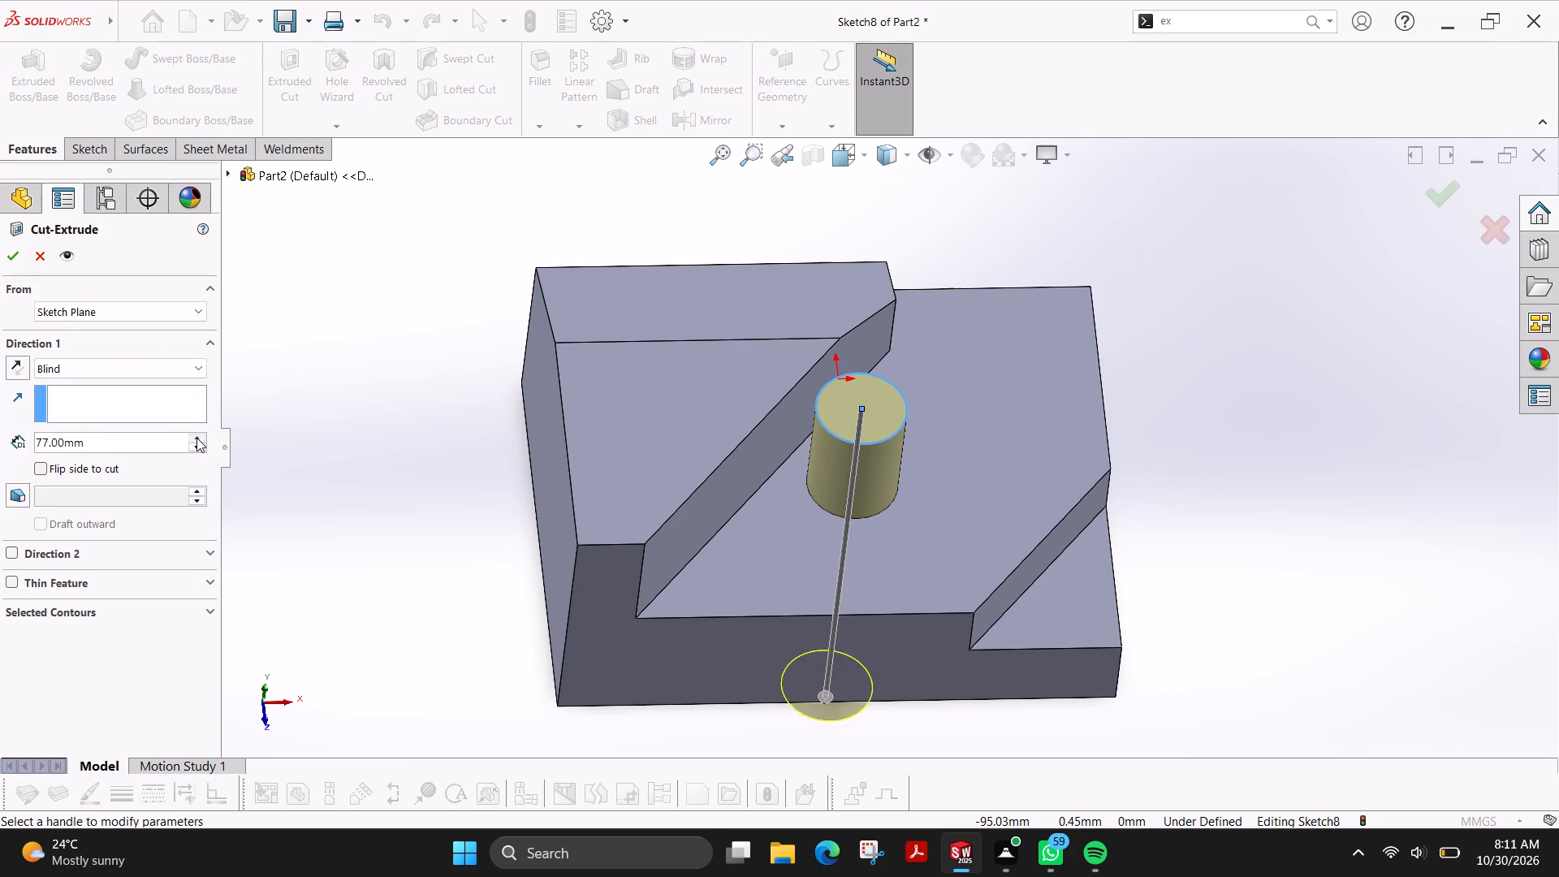
pyautogui.click(9, 257)
# Sketch a corner rectangle about 7 mm high on the block's front face, hanging below the middle of the bottom edge.
pyautogui.scroll(1, 546, 586)
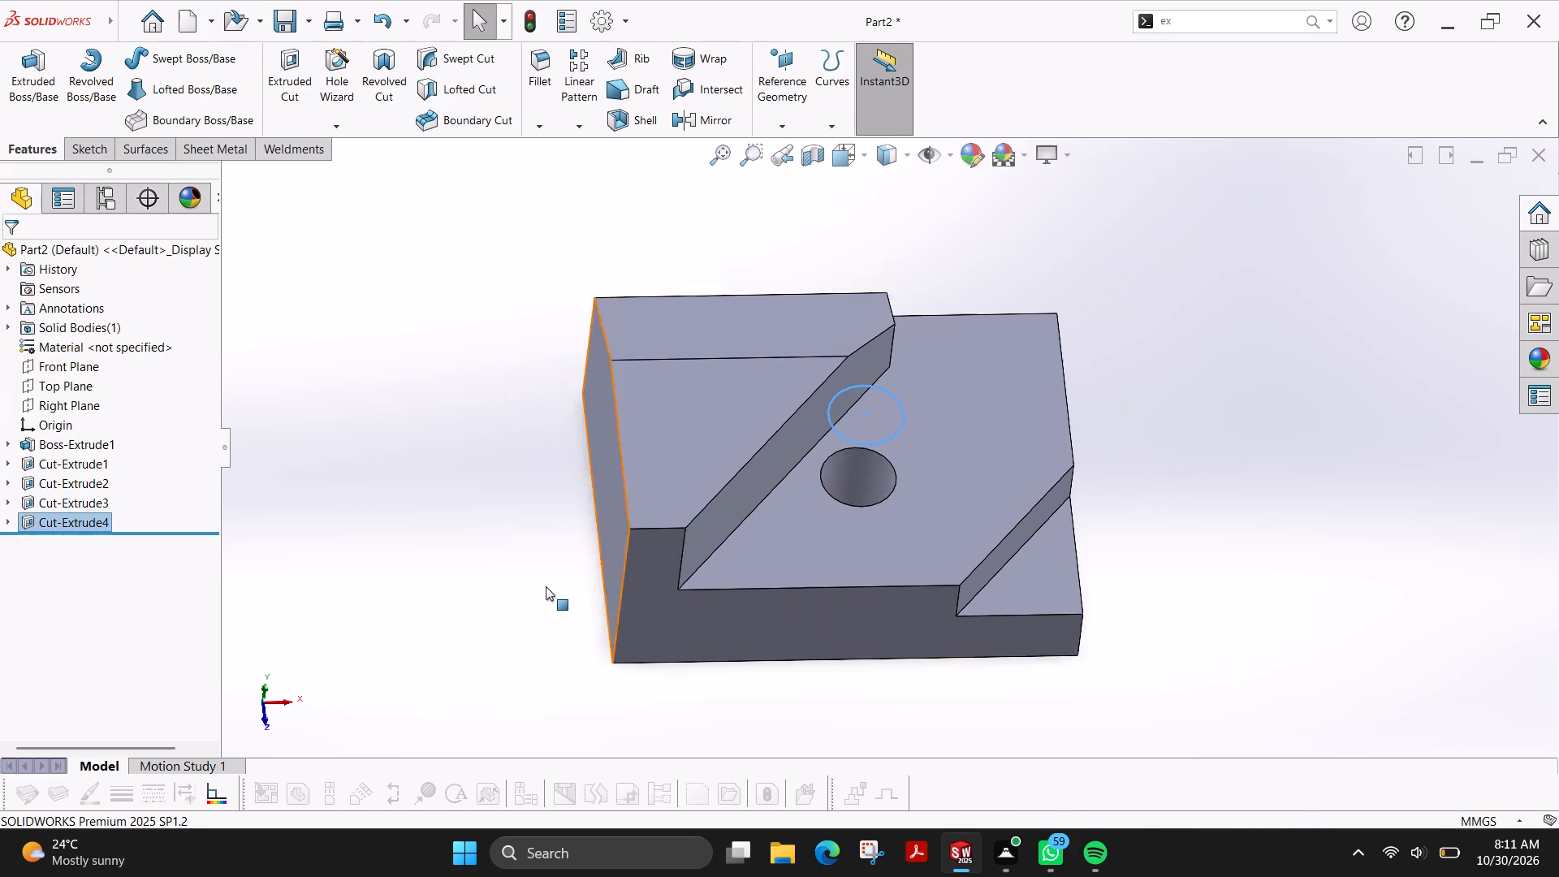
pyautogui.scroll(2, 546, 586)
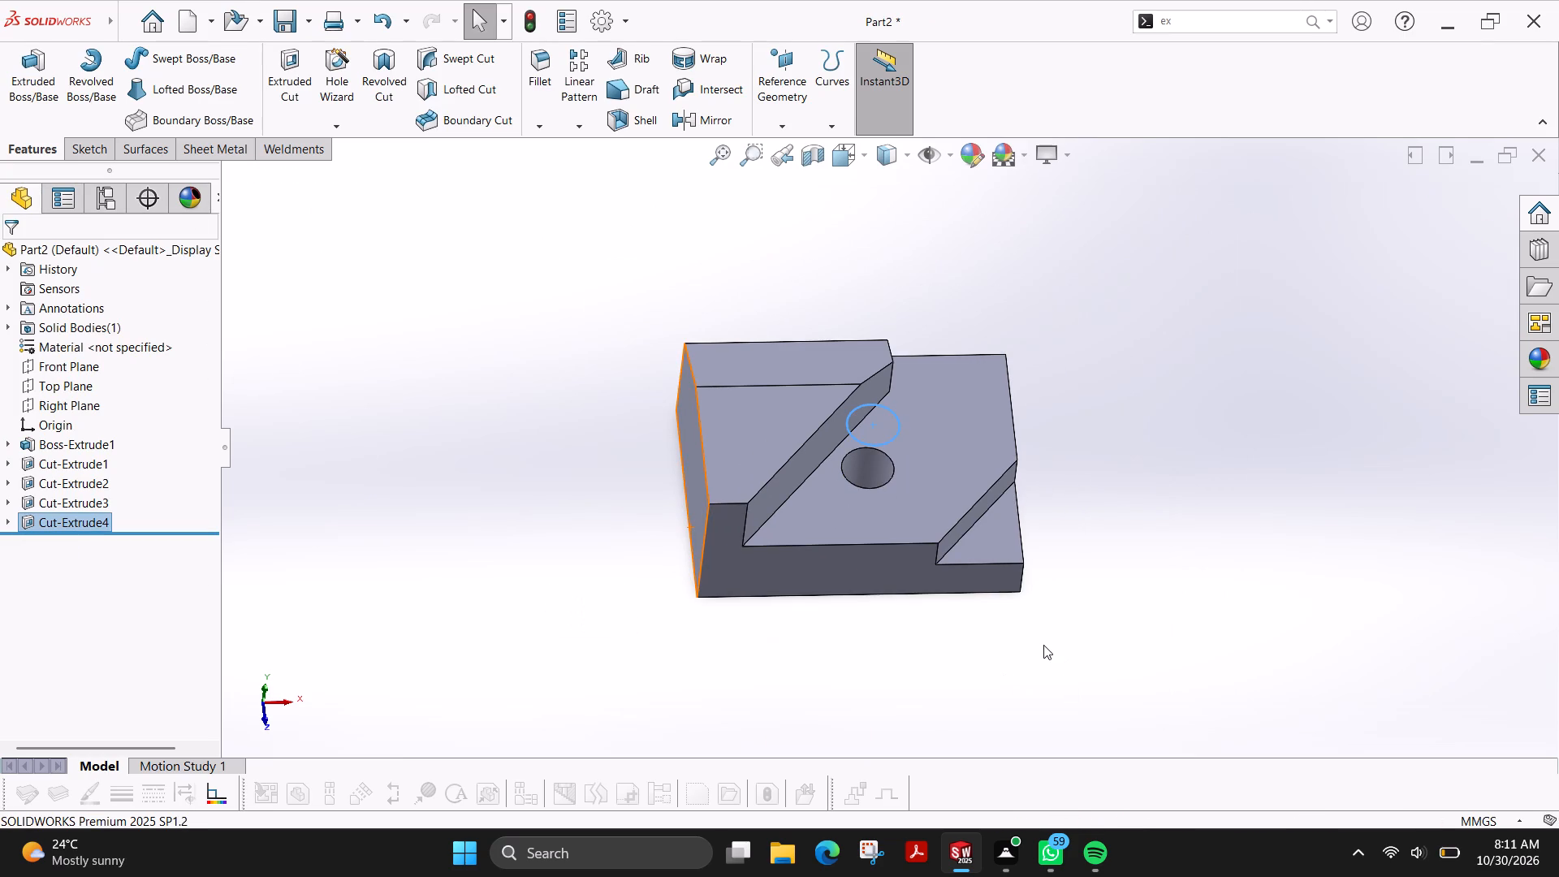
pyautogui.press('Escape')
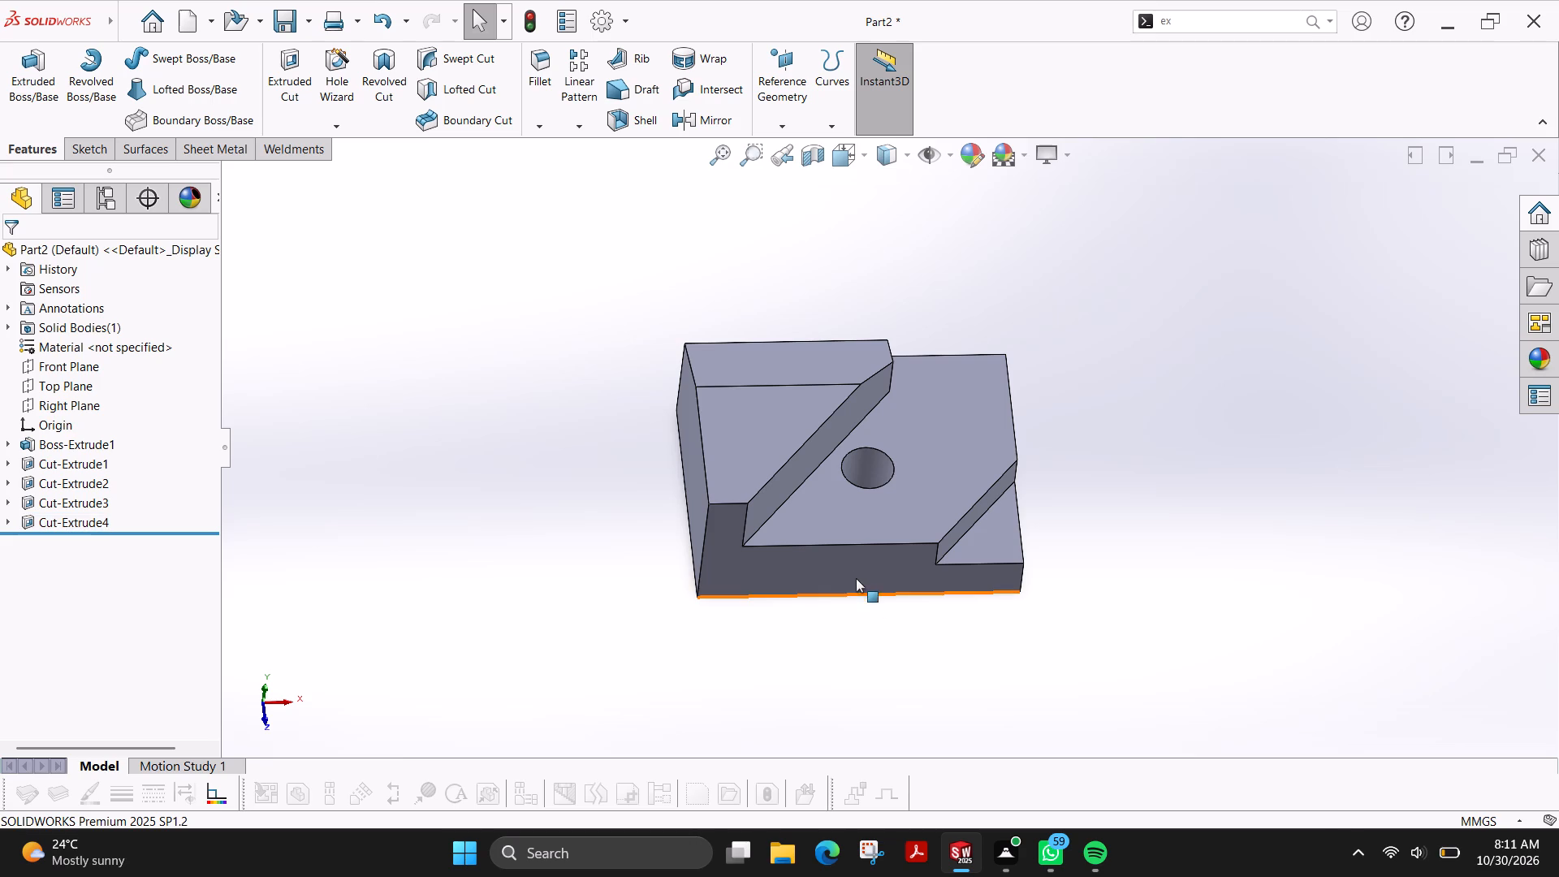
pyautogui.moveTo(849, 594); pyautogui.dragTo(863, 428, button='middle')
pyautogui.click(817, 503)
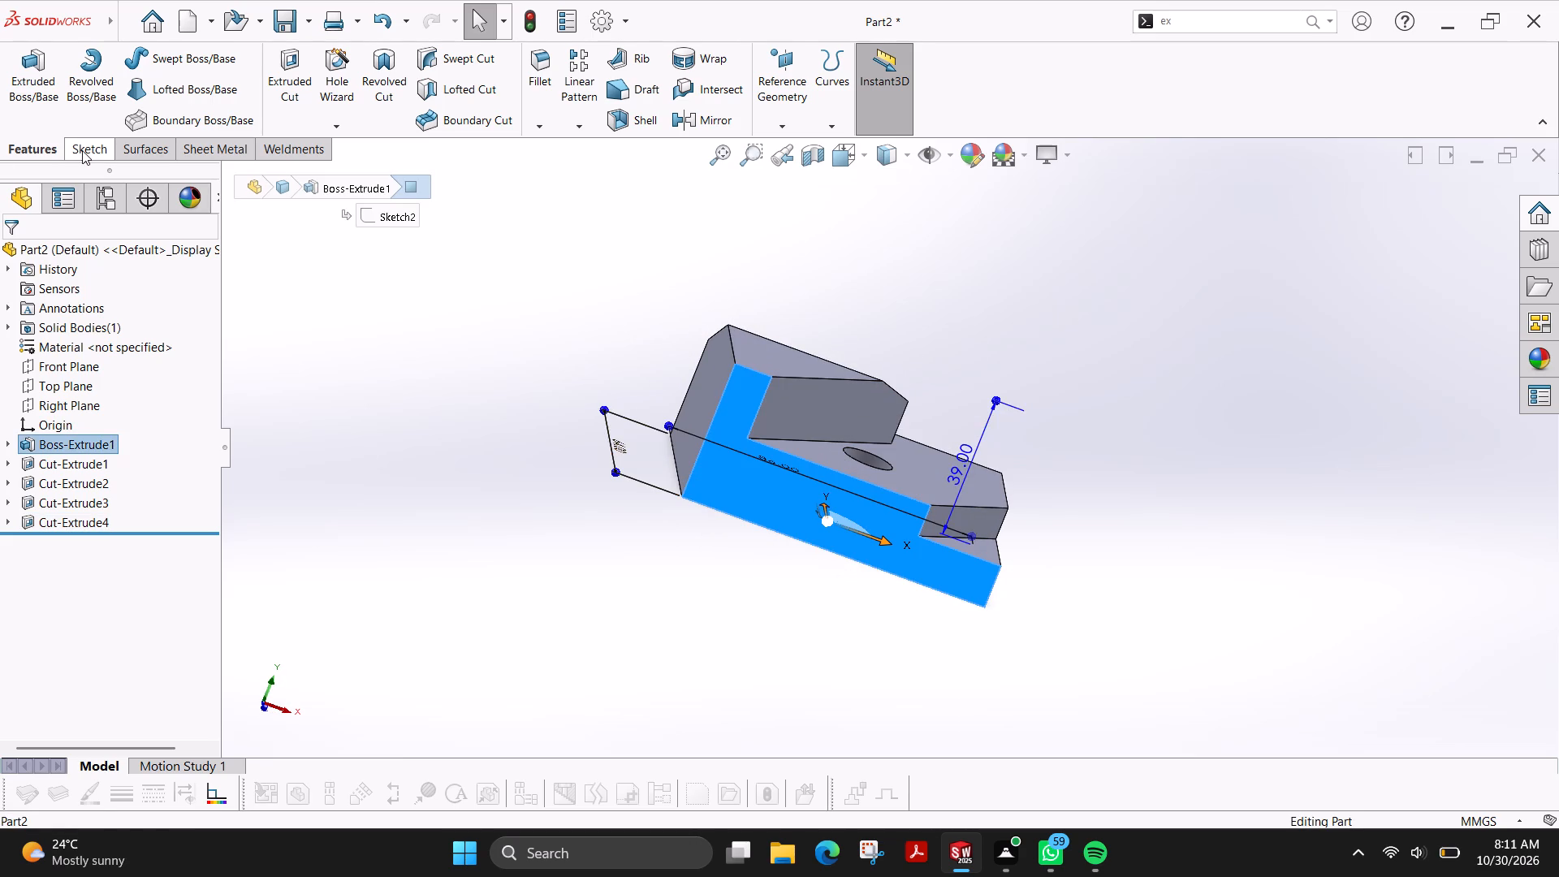
pyautogui.click(82, 150)
pyautogui.click(31, 81)
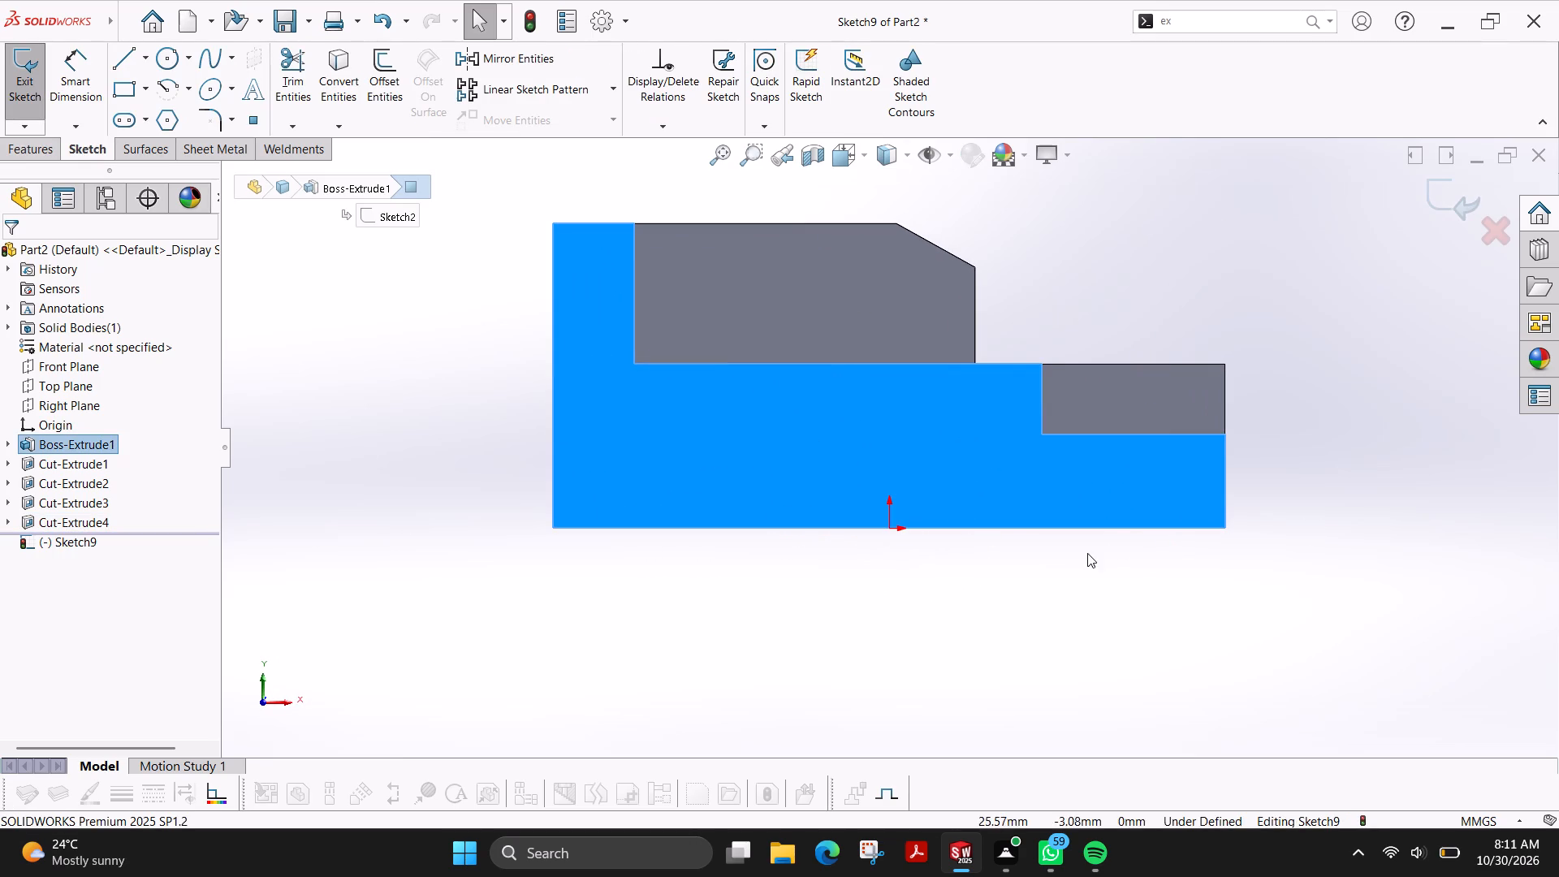
pyautogui.press('Escape')
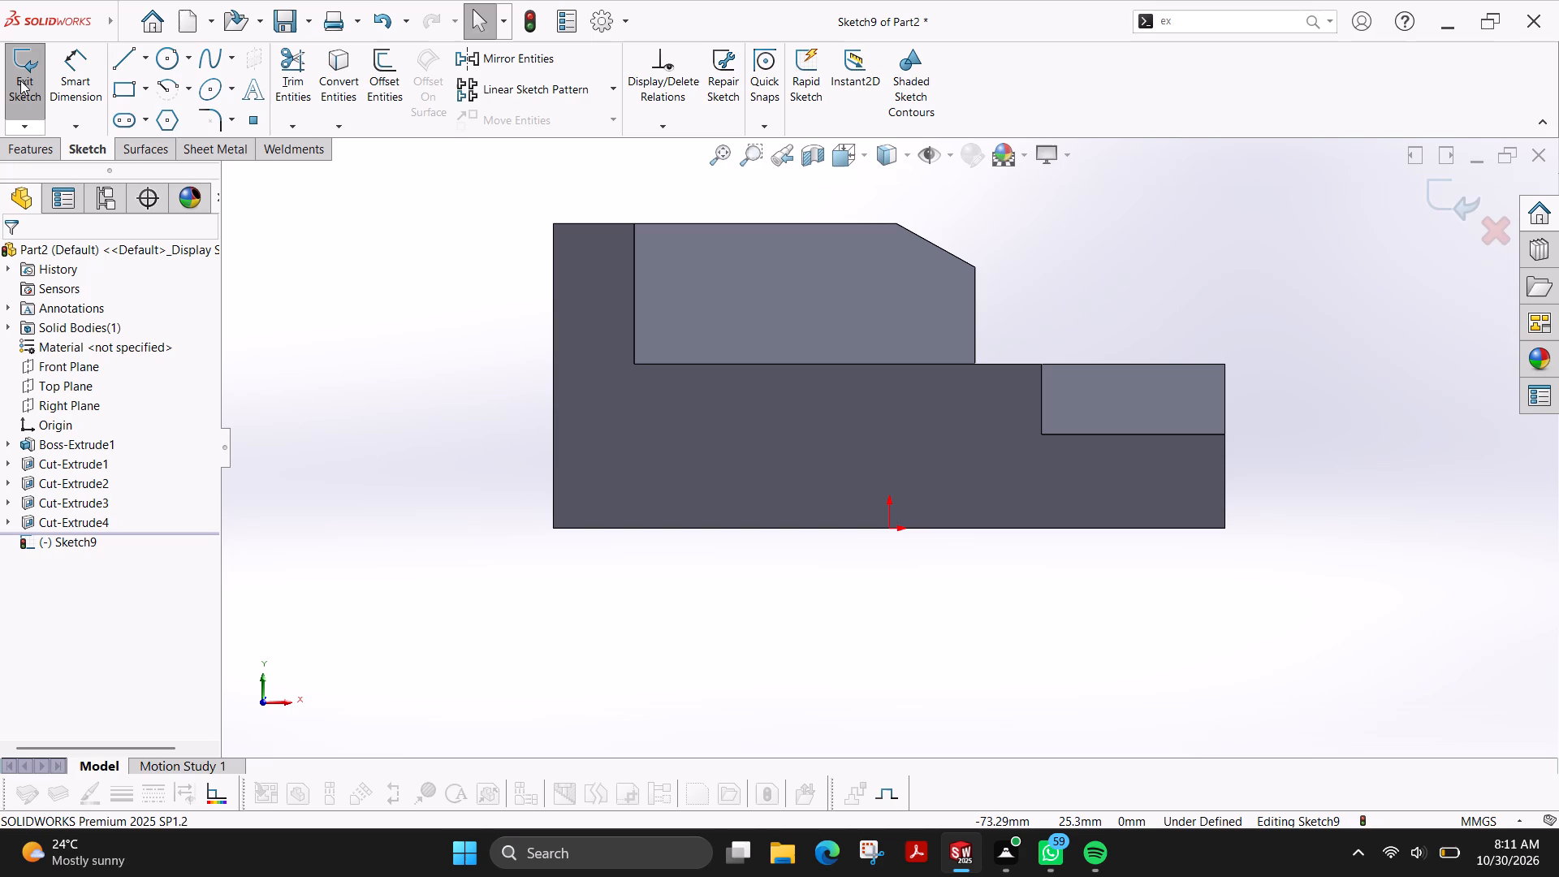
pyautogui.click(133, 92)
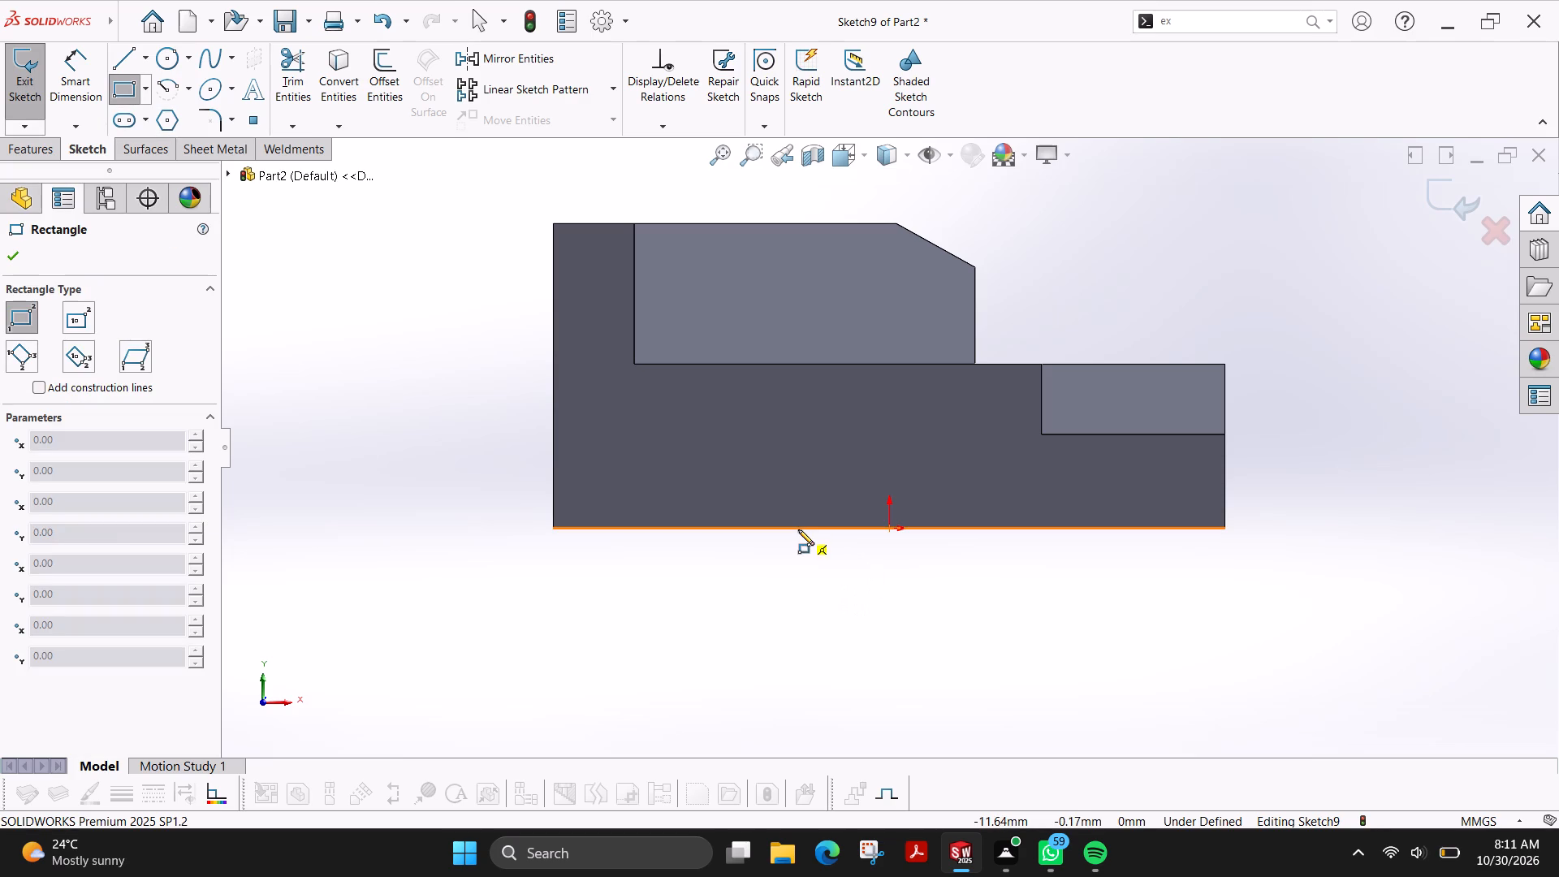
pyautogui.click(797, 529)
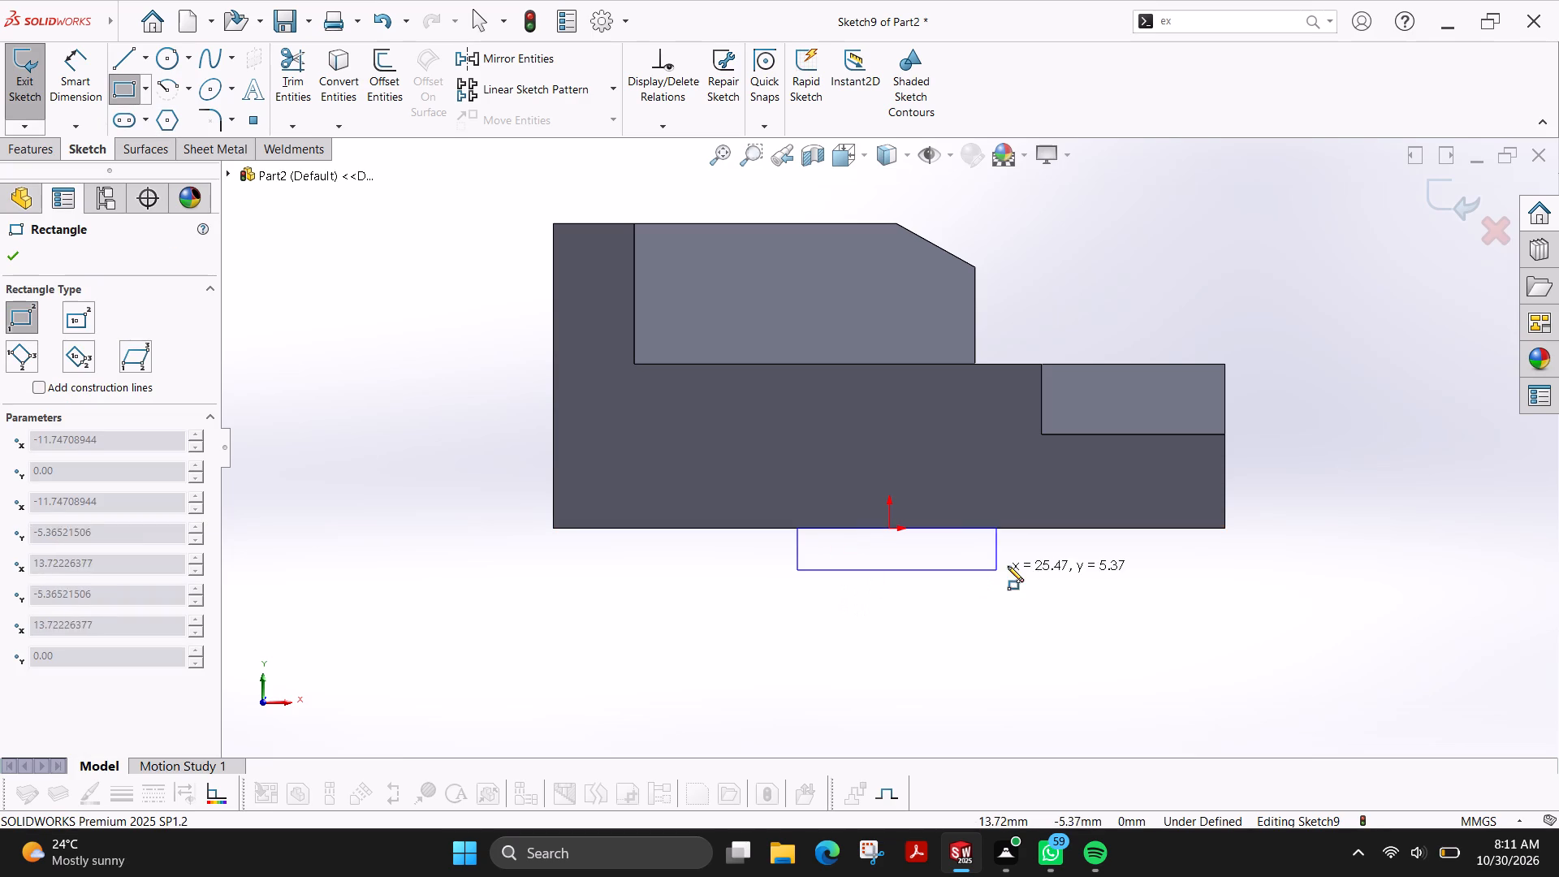
pyautogui.click(1018, 585)
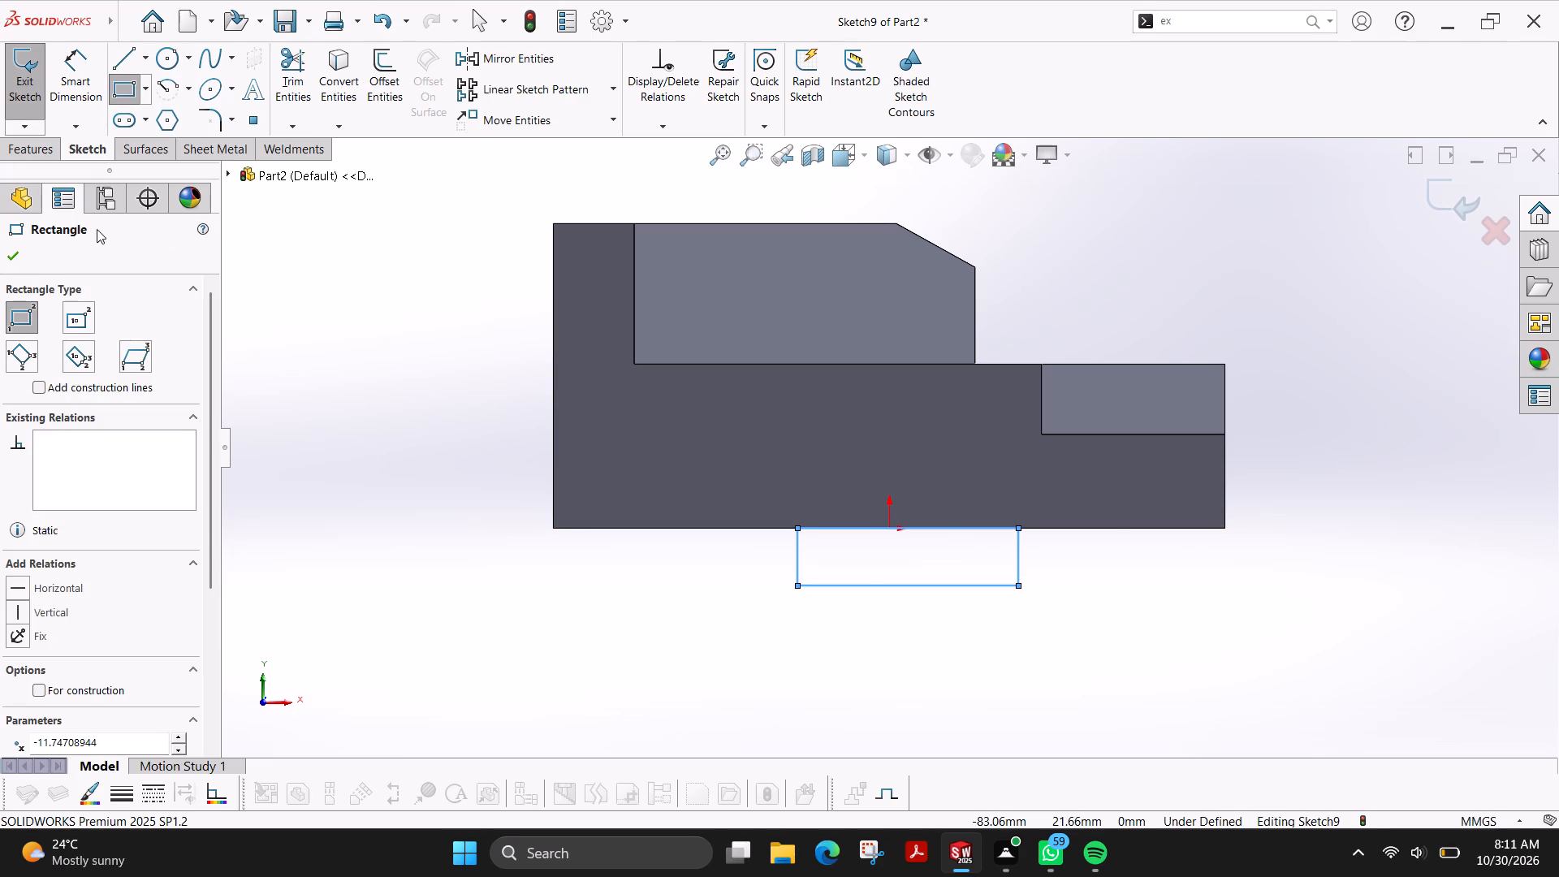
# Dimension the rectangle's left side 31 mm from the block's left corner and its right side 25 mm from the block's right edge.
pyautogui.click(93, 80)
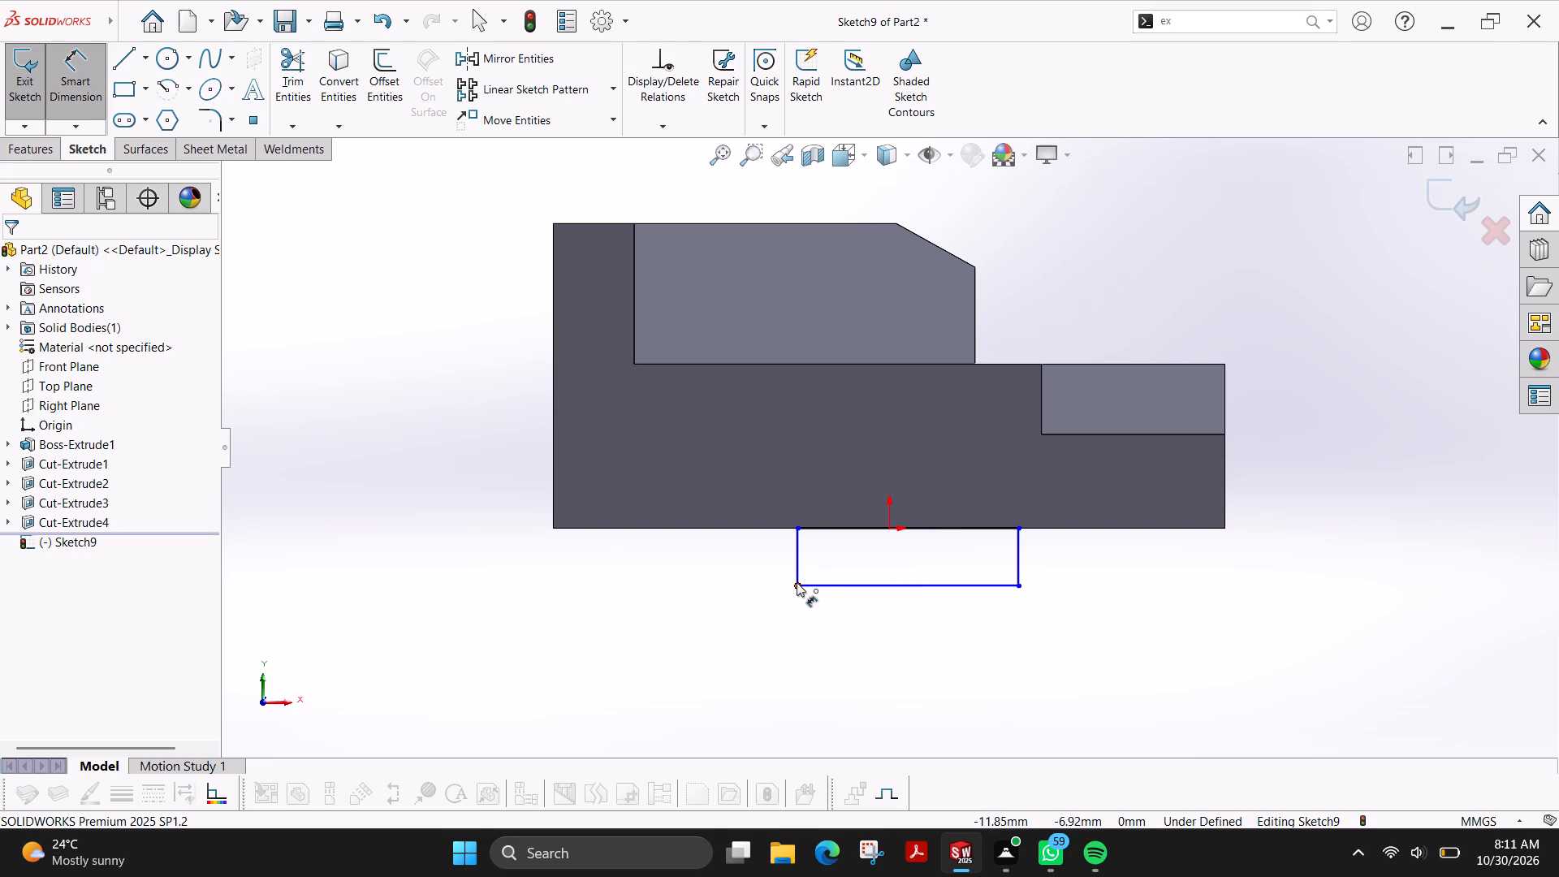
pyautogui.click(795, 560)
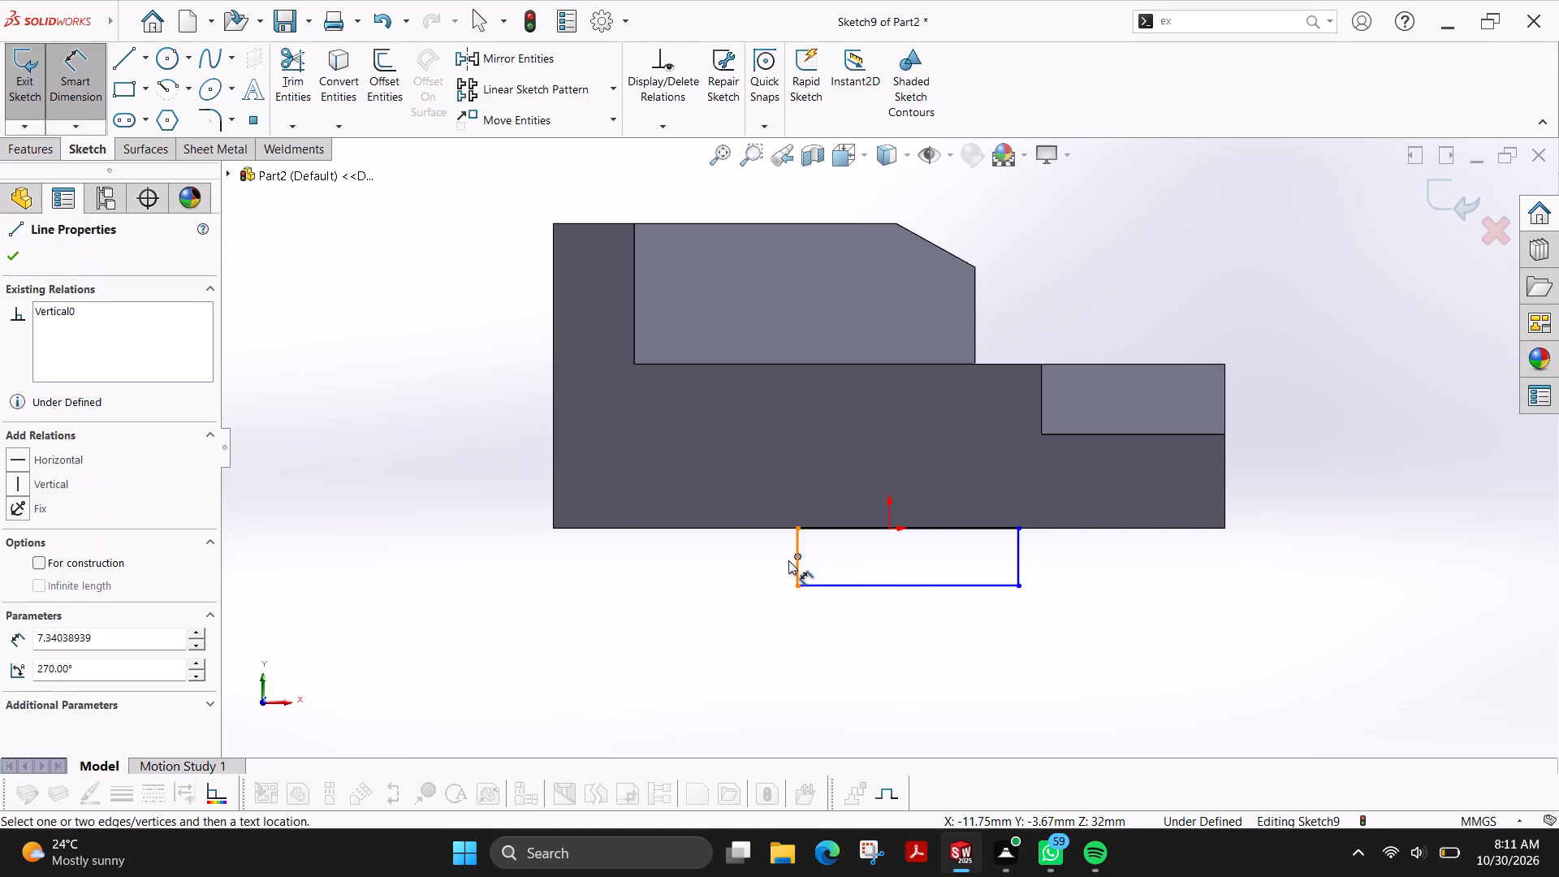
pyautogui.click(555, 527)
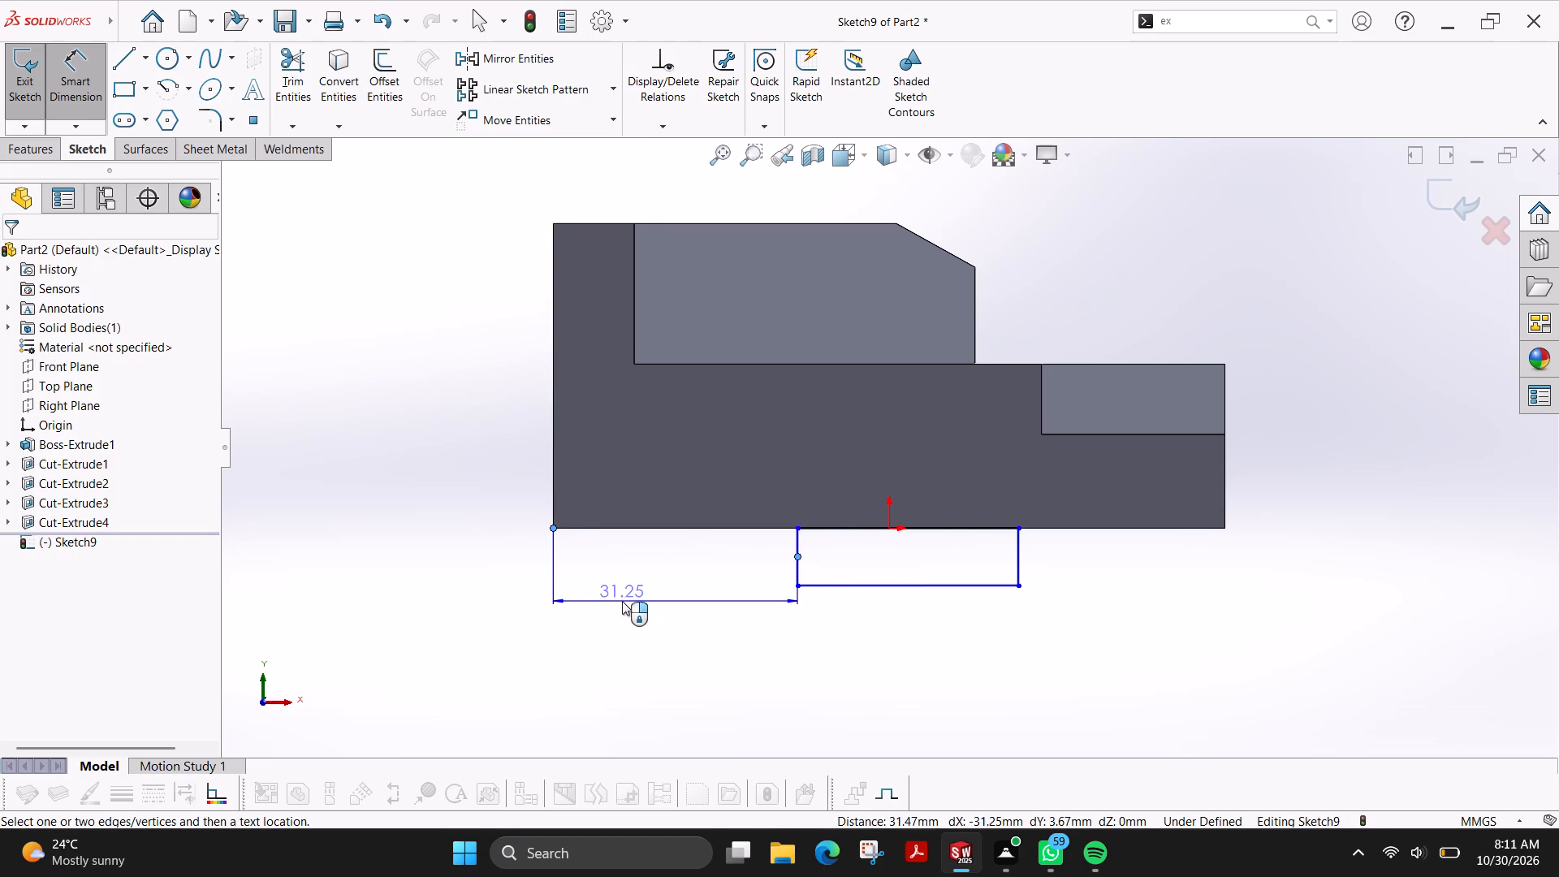
pyautogui.click(622, 601)
pyautogui.write('31')
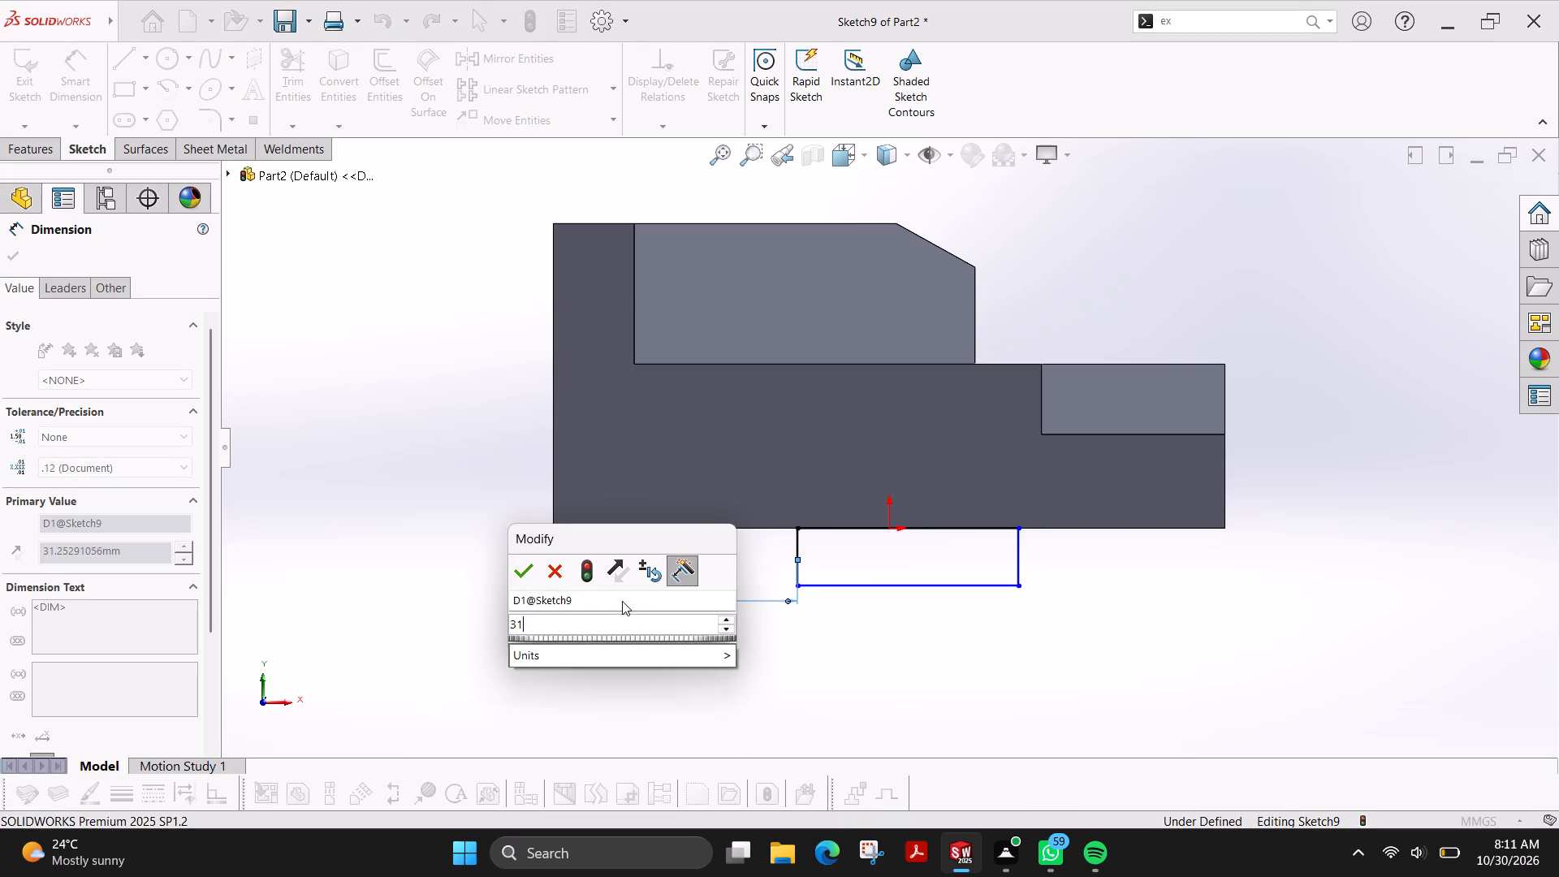
pyautogui.press('Return')
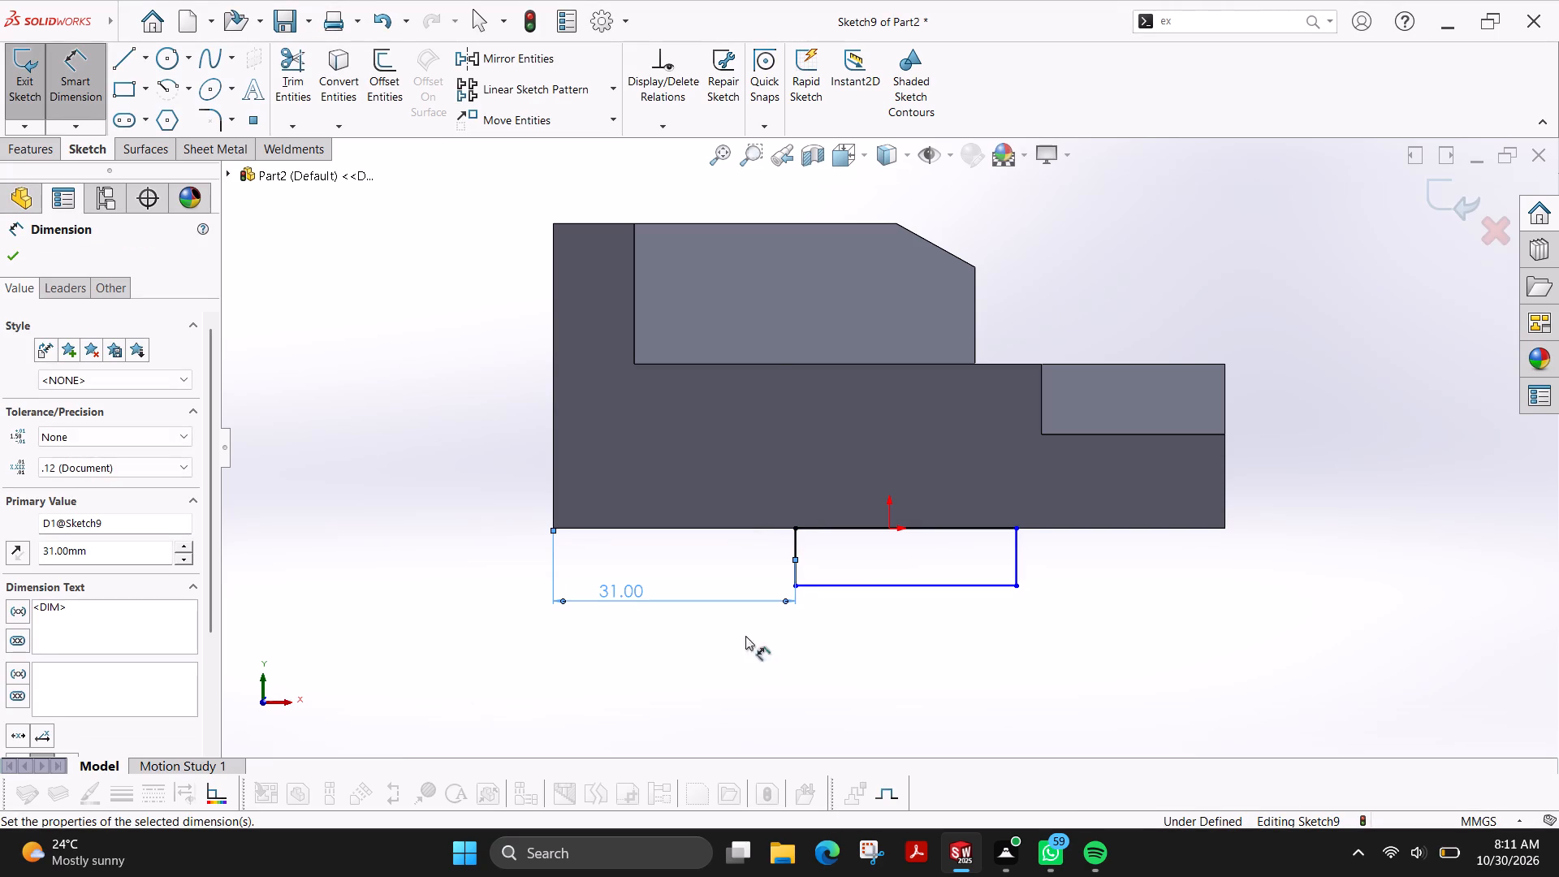
pyautogui.click(1018, 559)
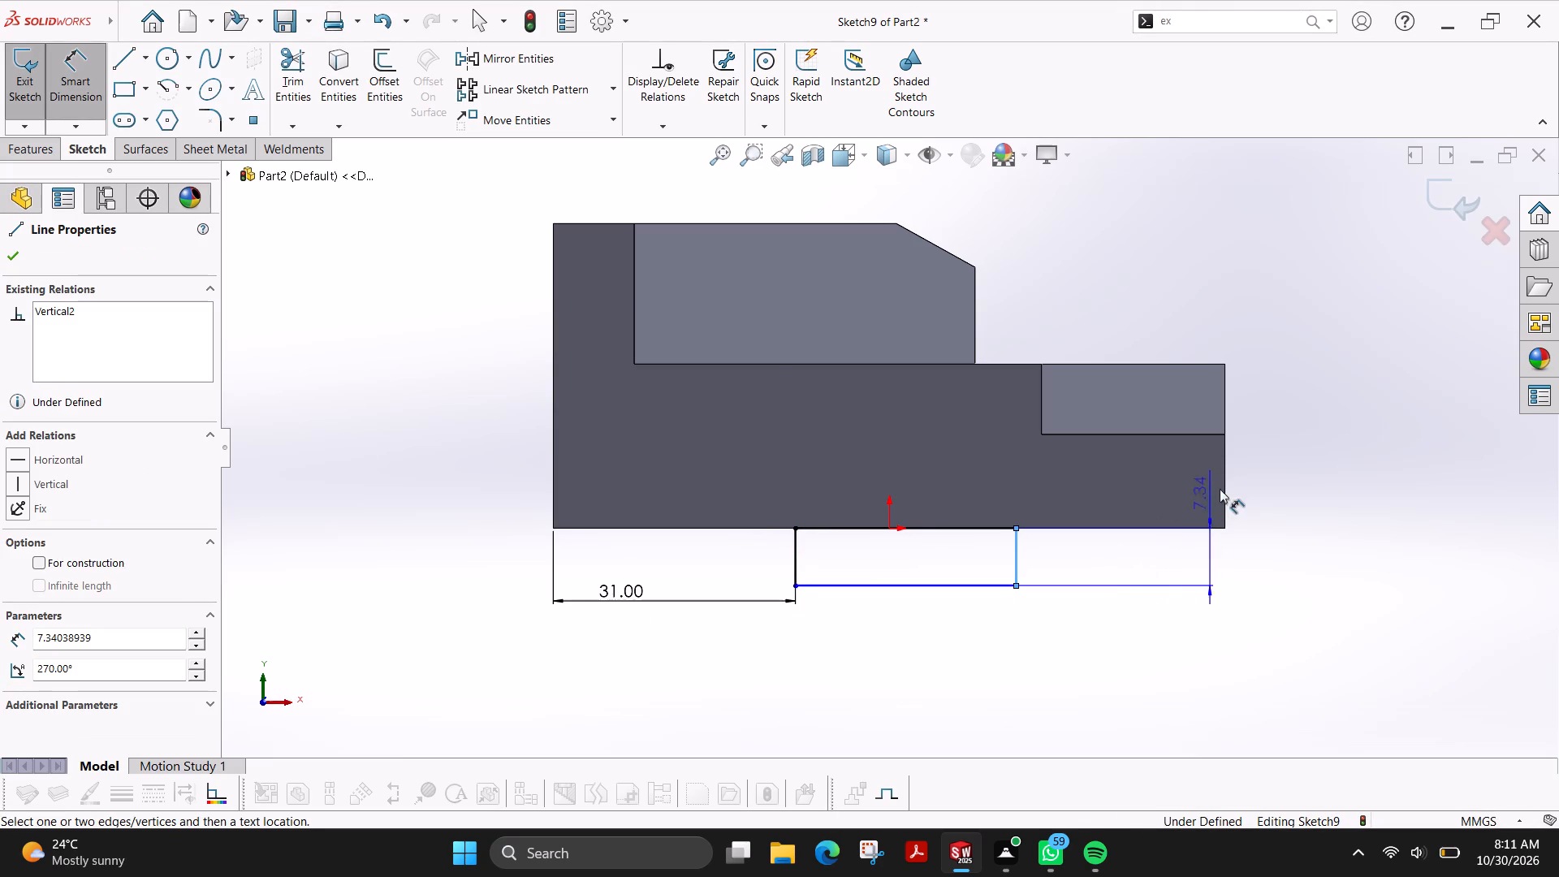
pyautogui.click(1224, 484)
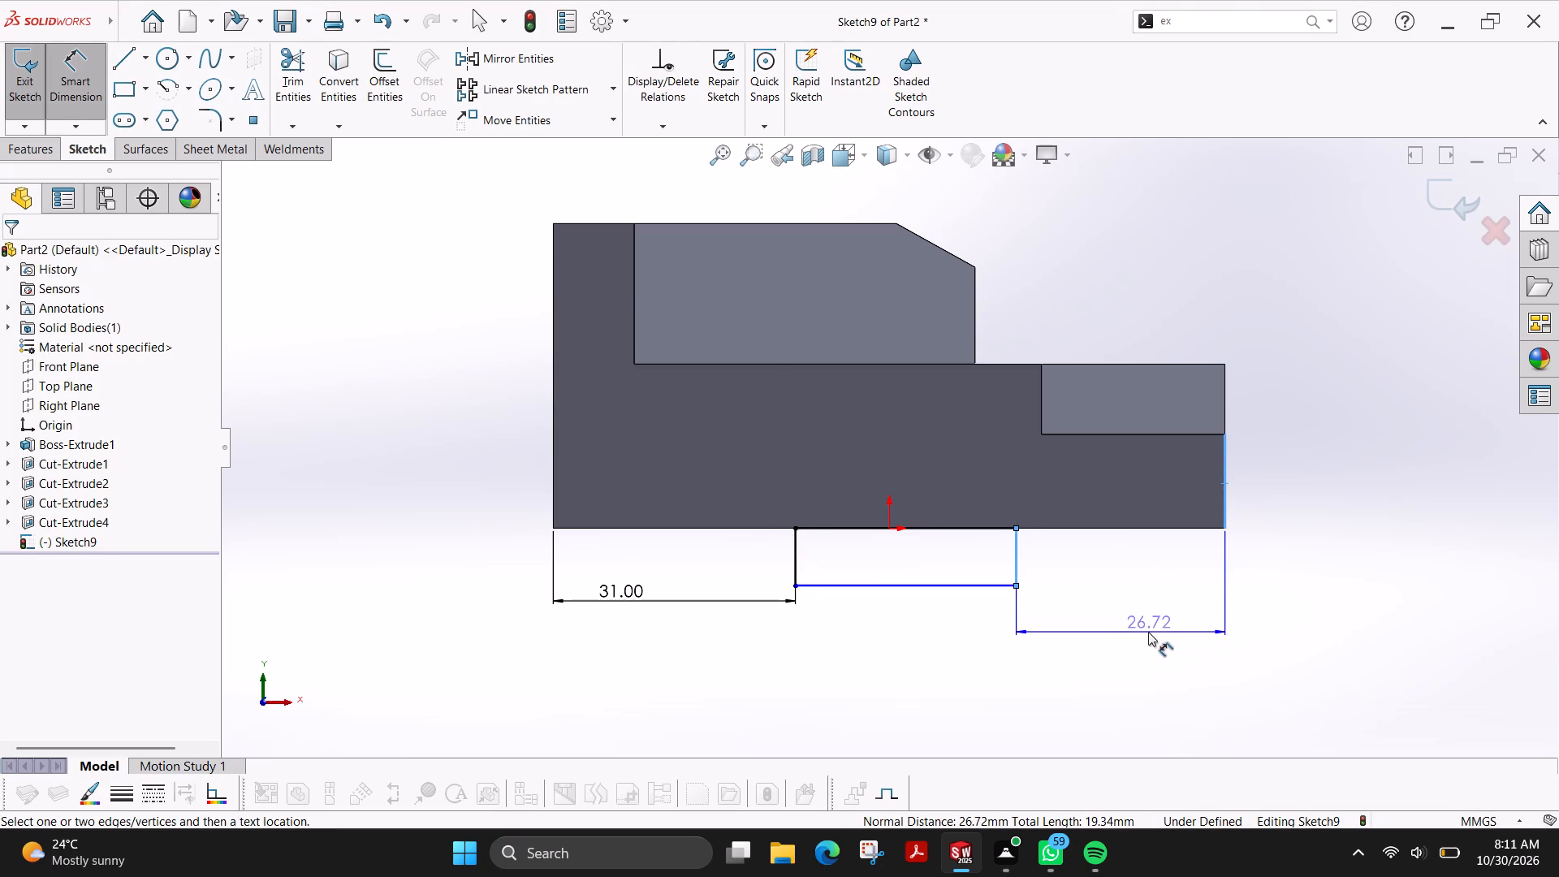
pyautogui.click(1135, 632)
pyautogui.write('25')
pyautogui.press('Return')
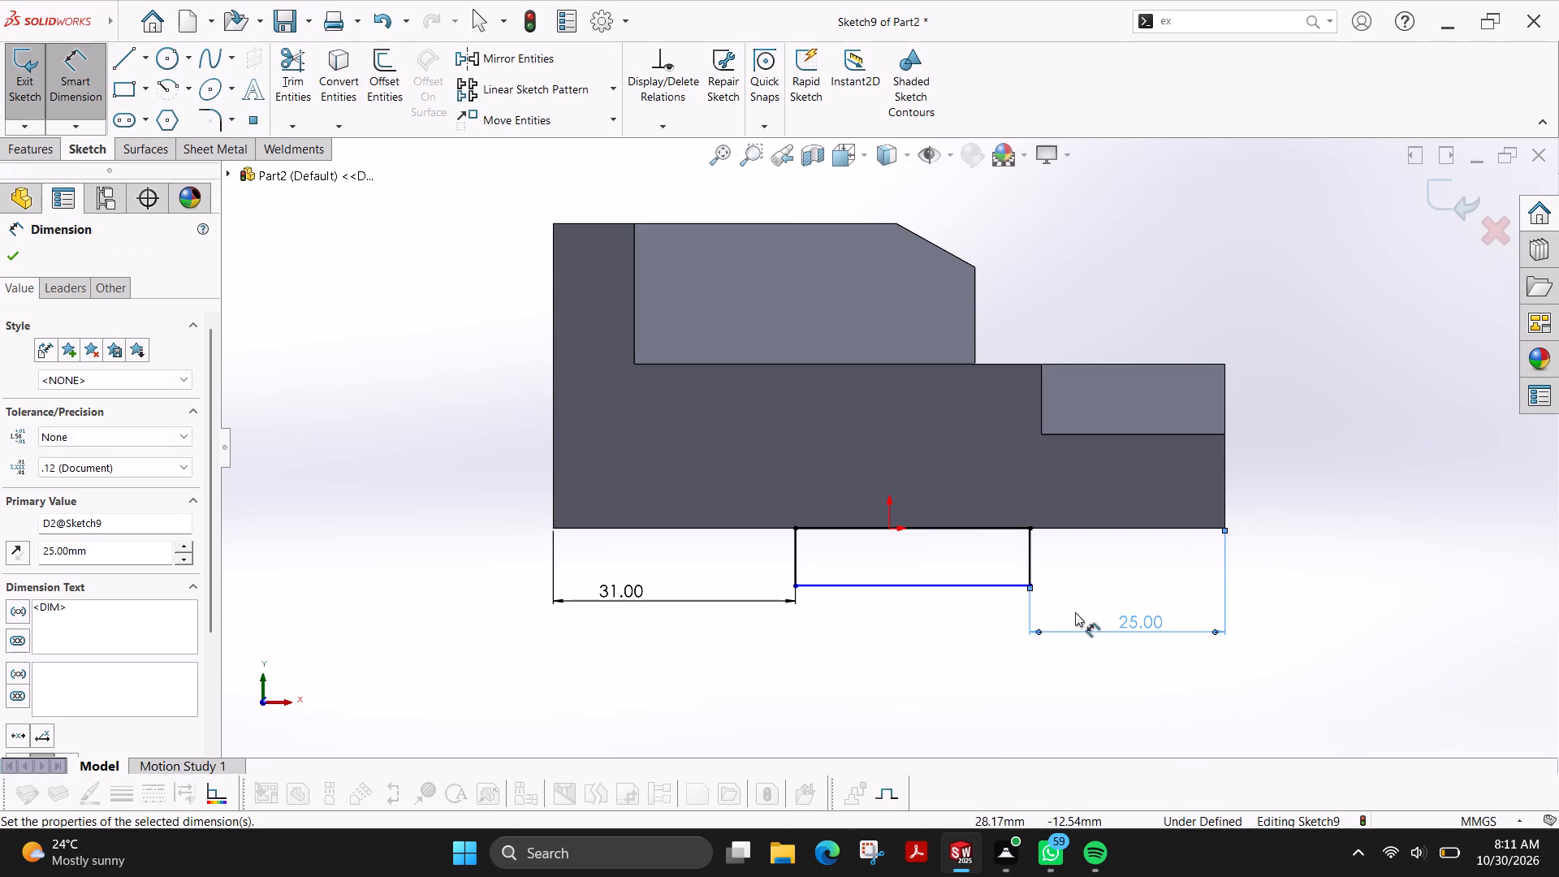
# Dimension the height of the rectangle below the block's bottom edge as 7 mm.
pyautogui.click(795, 551)
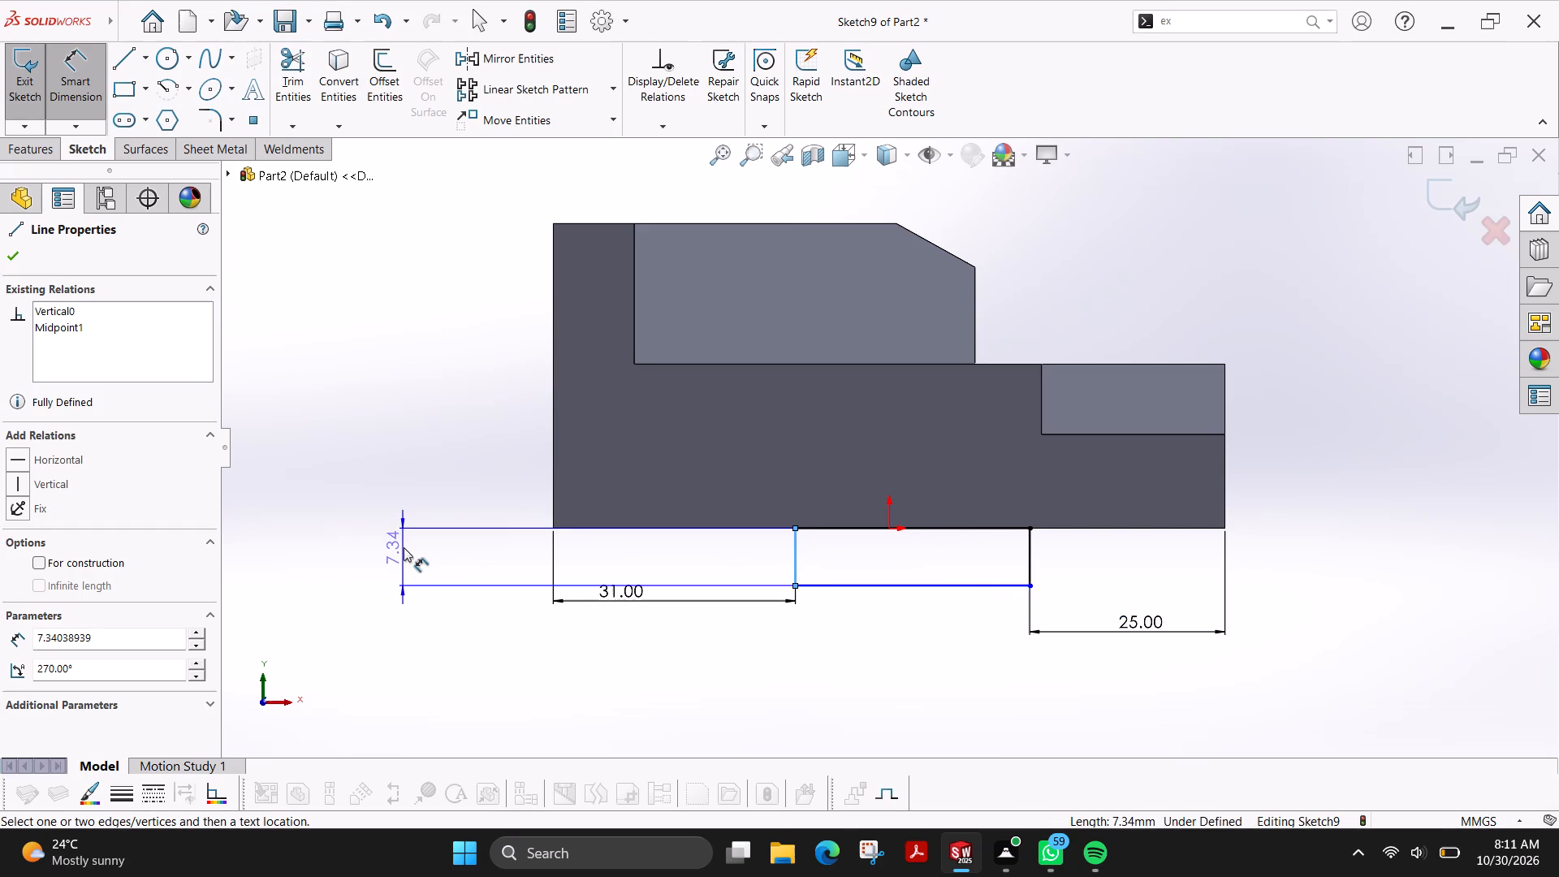
pyautogui.click(404, 549)
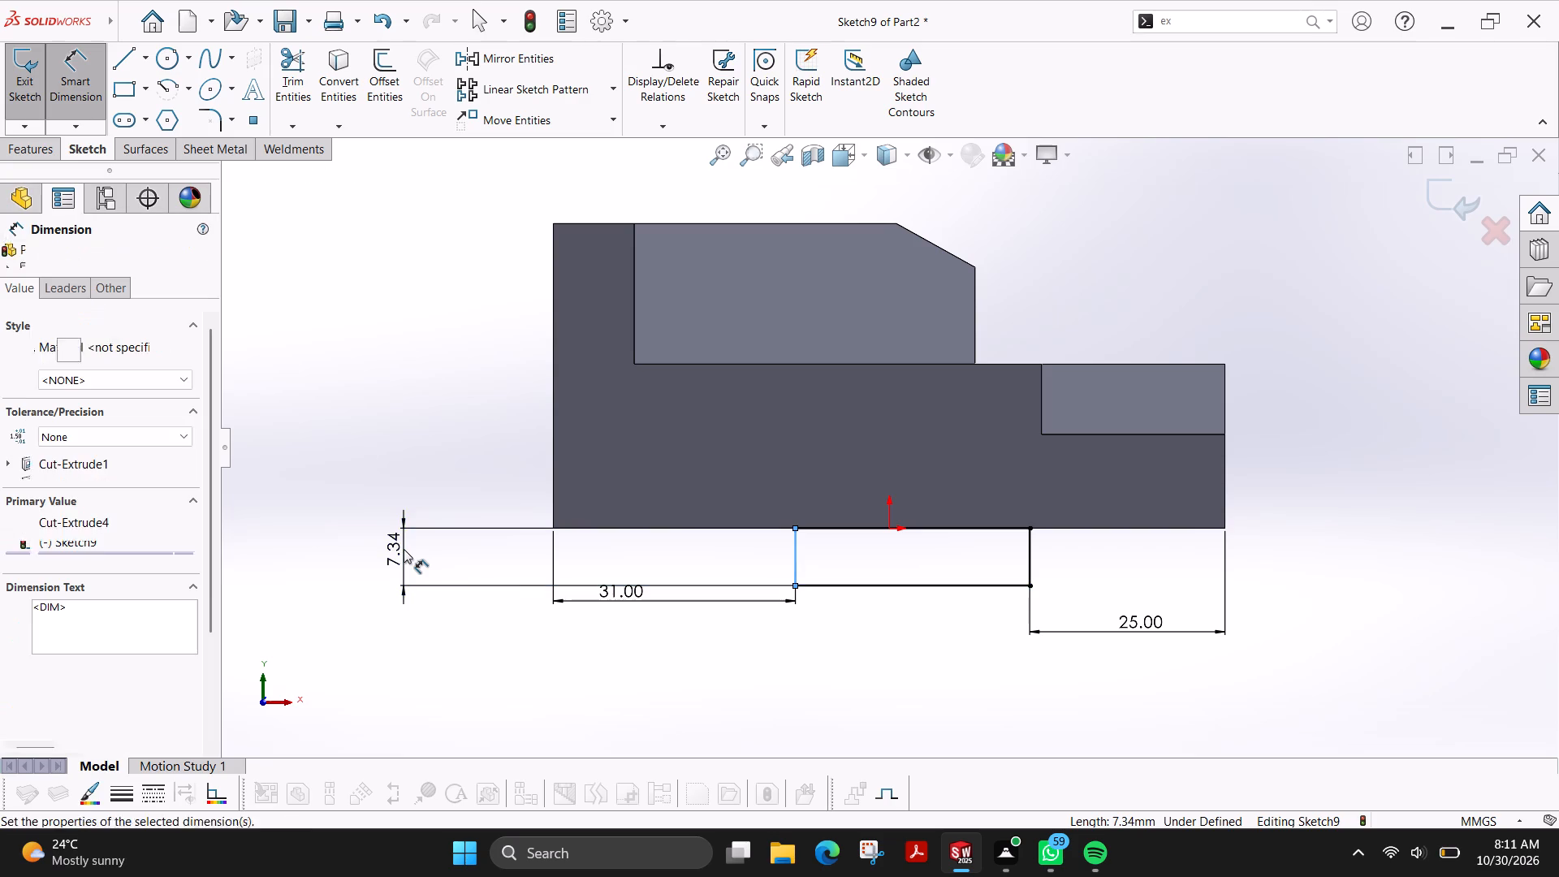
pyautogui.press('7')
pyautogui.press('Return')
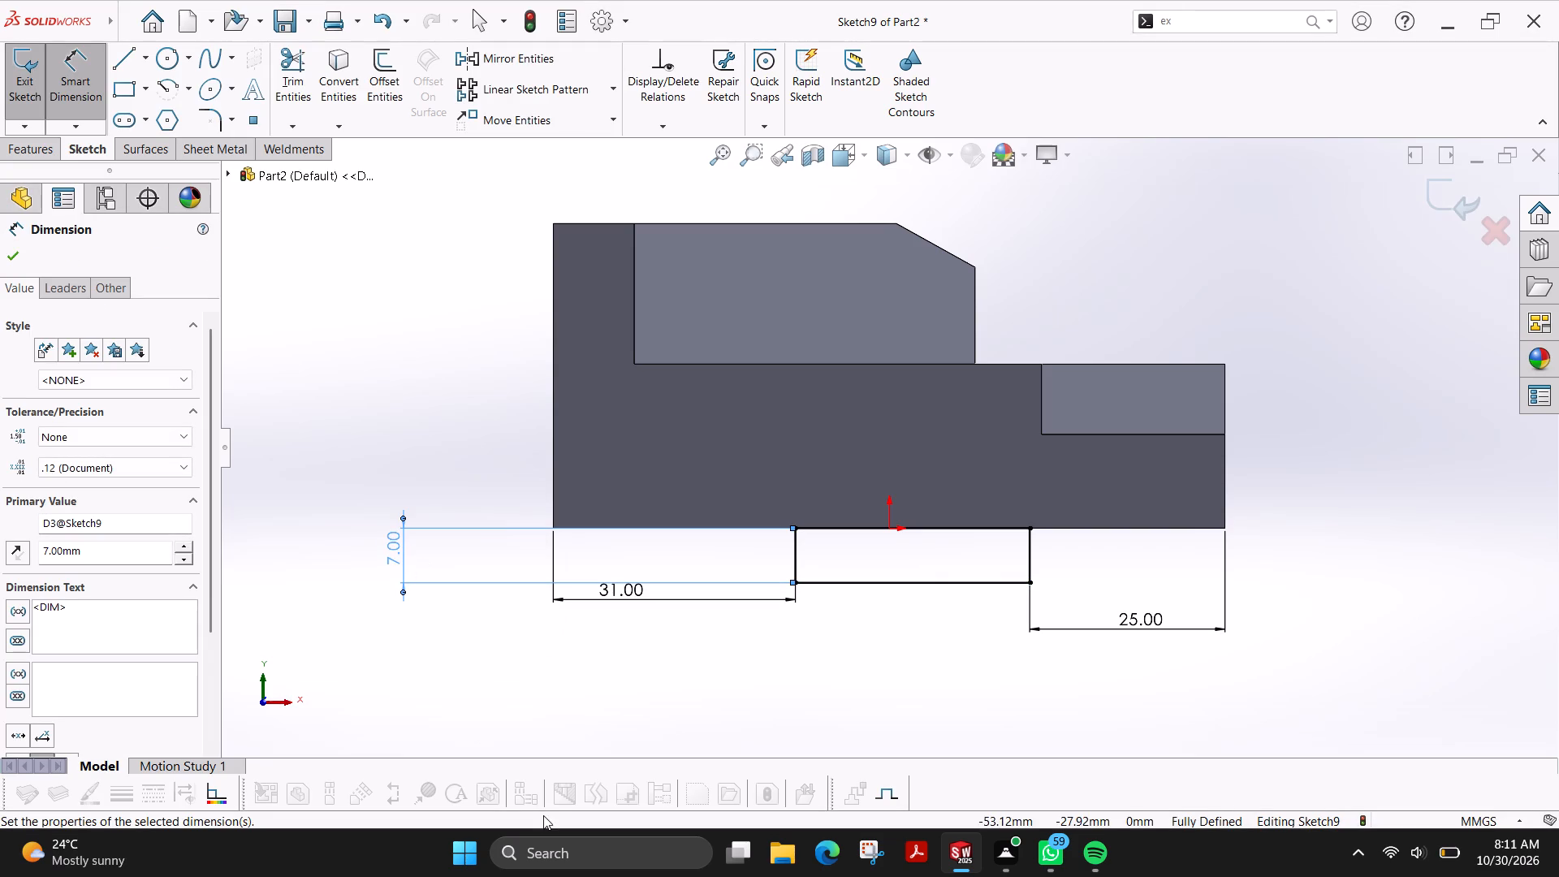
# Extrude the rectangle as a blind boss 64 mm deep, reversed to run beneath the block and merged with it.
pyautogui.click(52, 158)
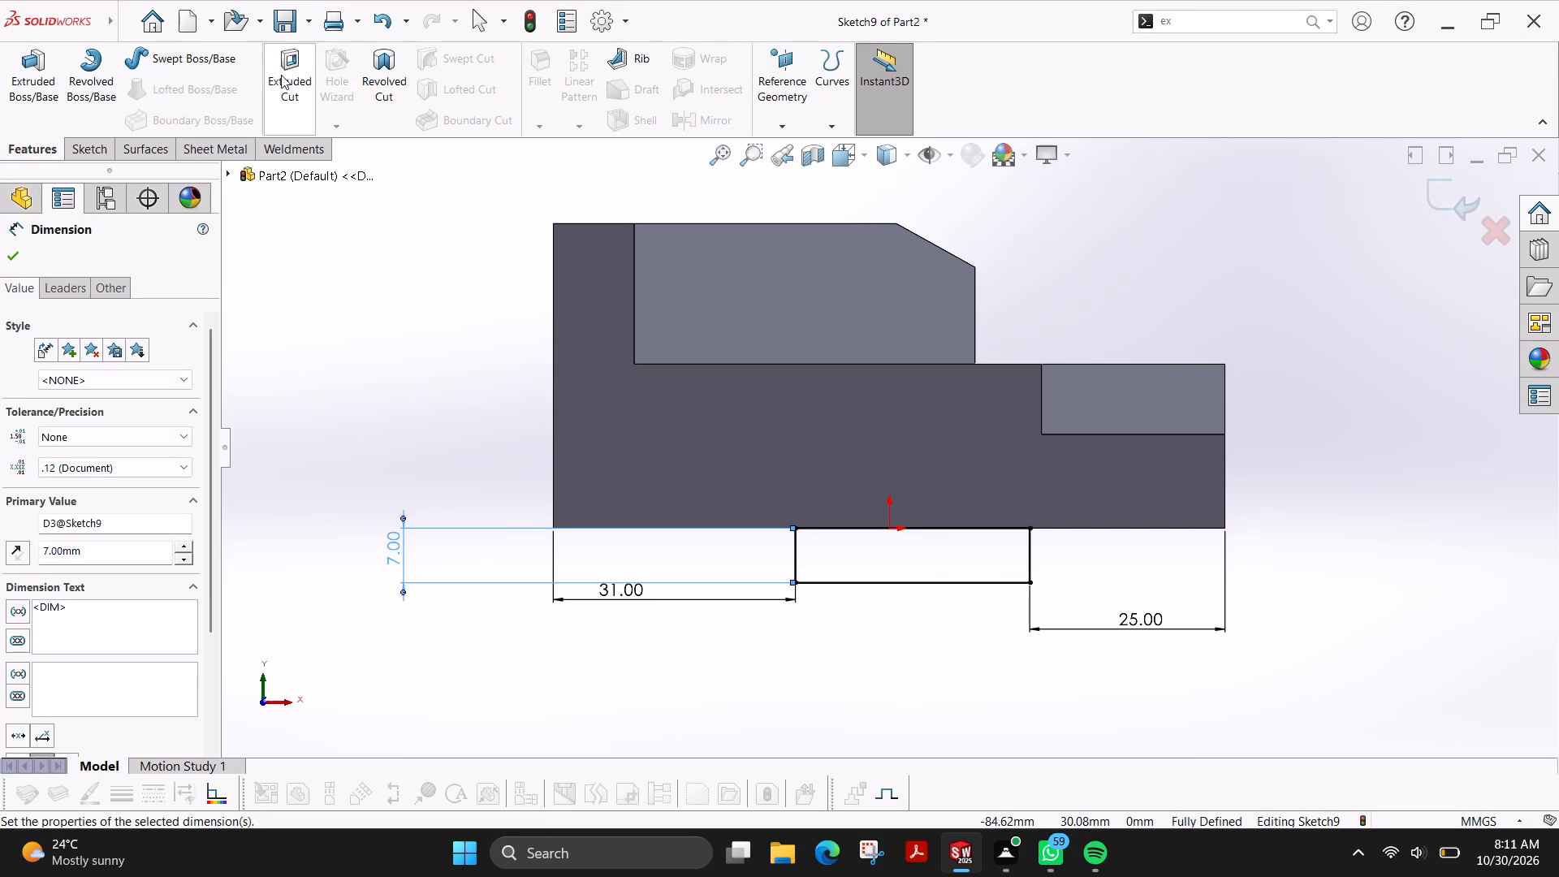
pyautogui.click(35, 87)
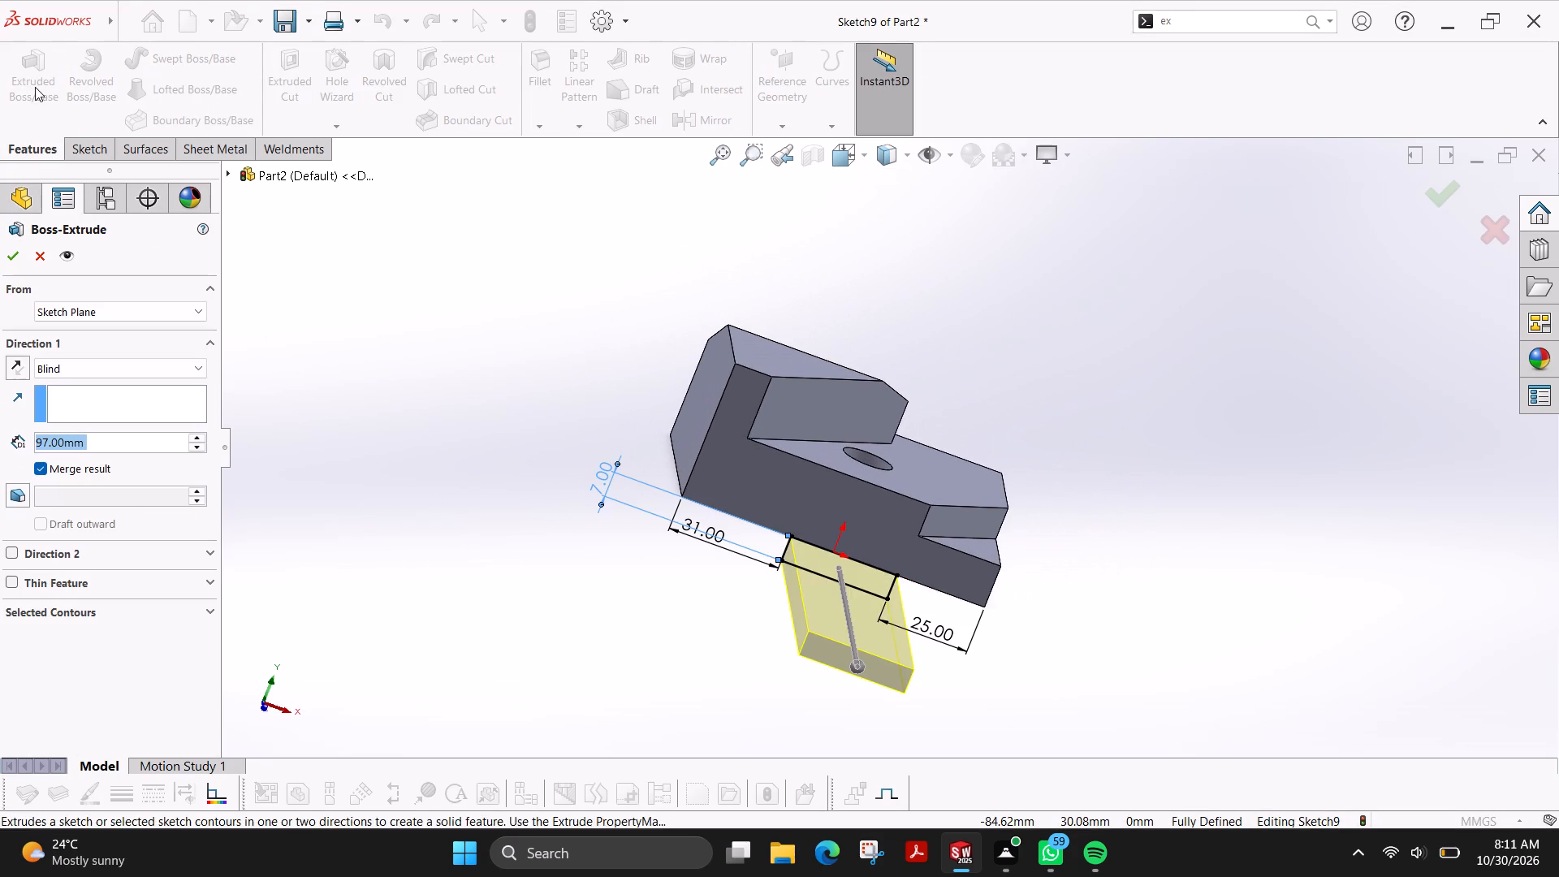
pyautogui.moveTo(1207, 481); pyautogui.dragTo(1055, 388, button='middle')
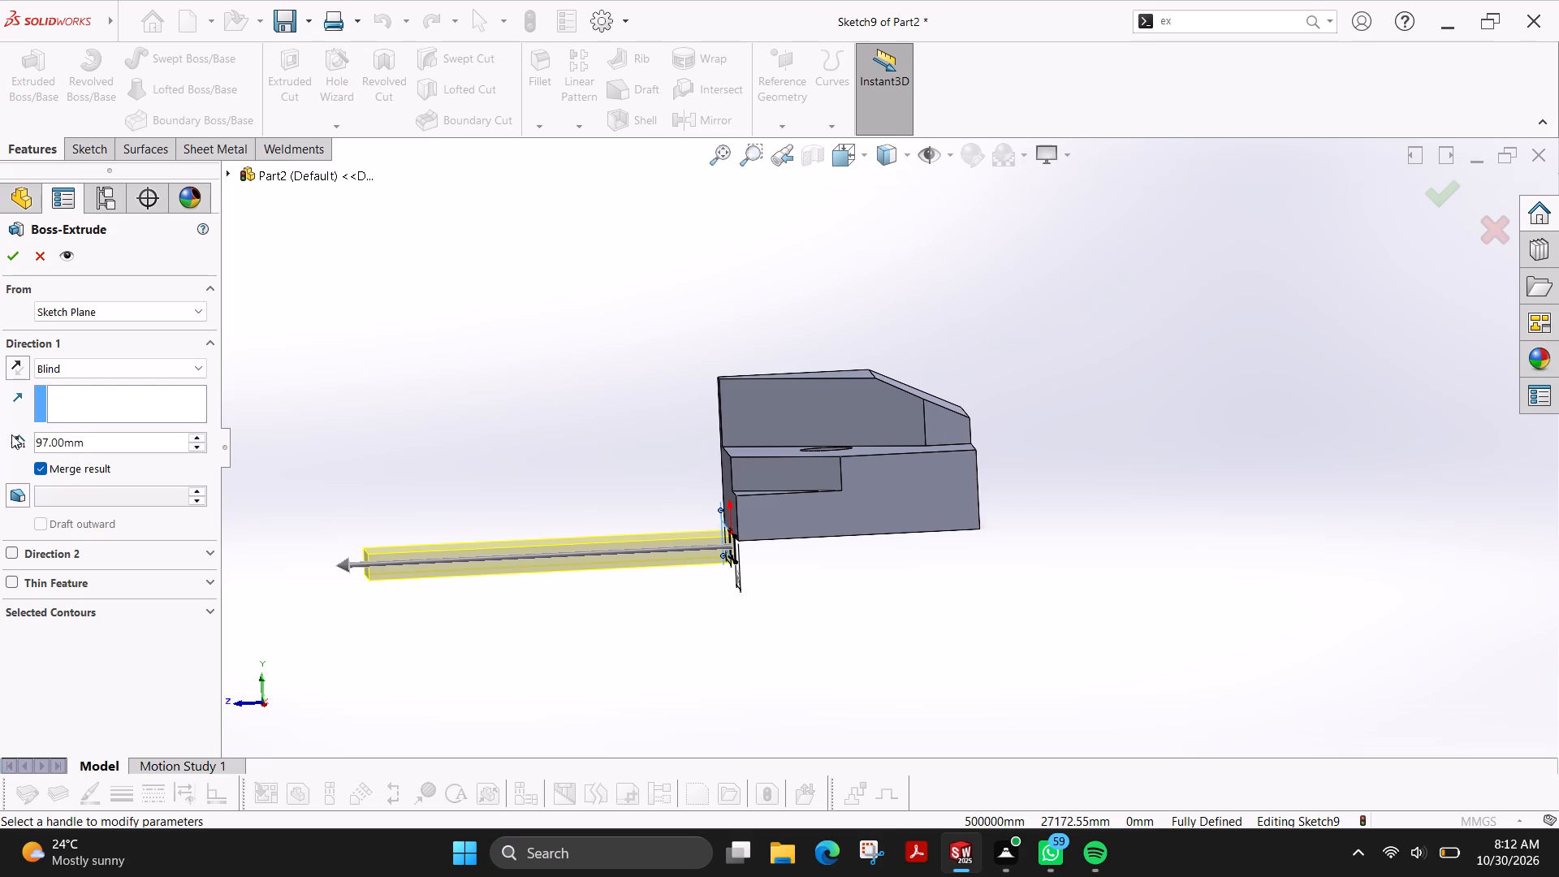
pyautogui.click(15, 361)
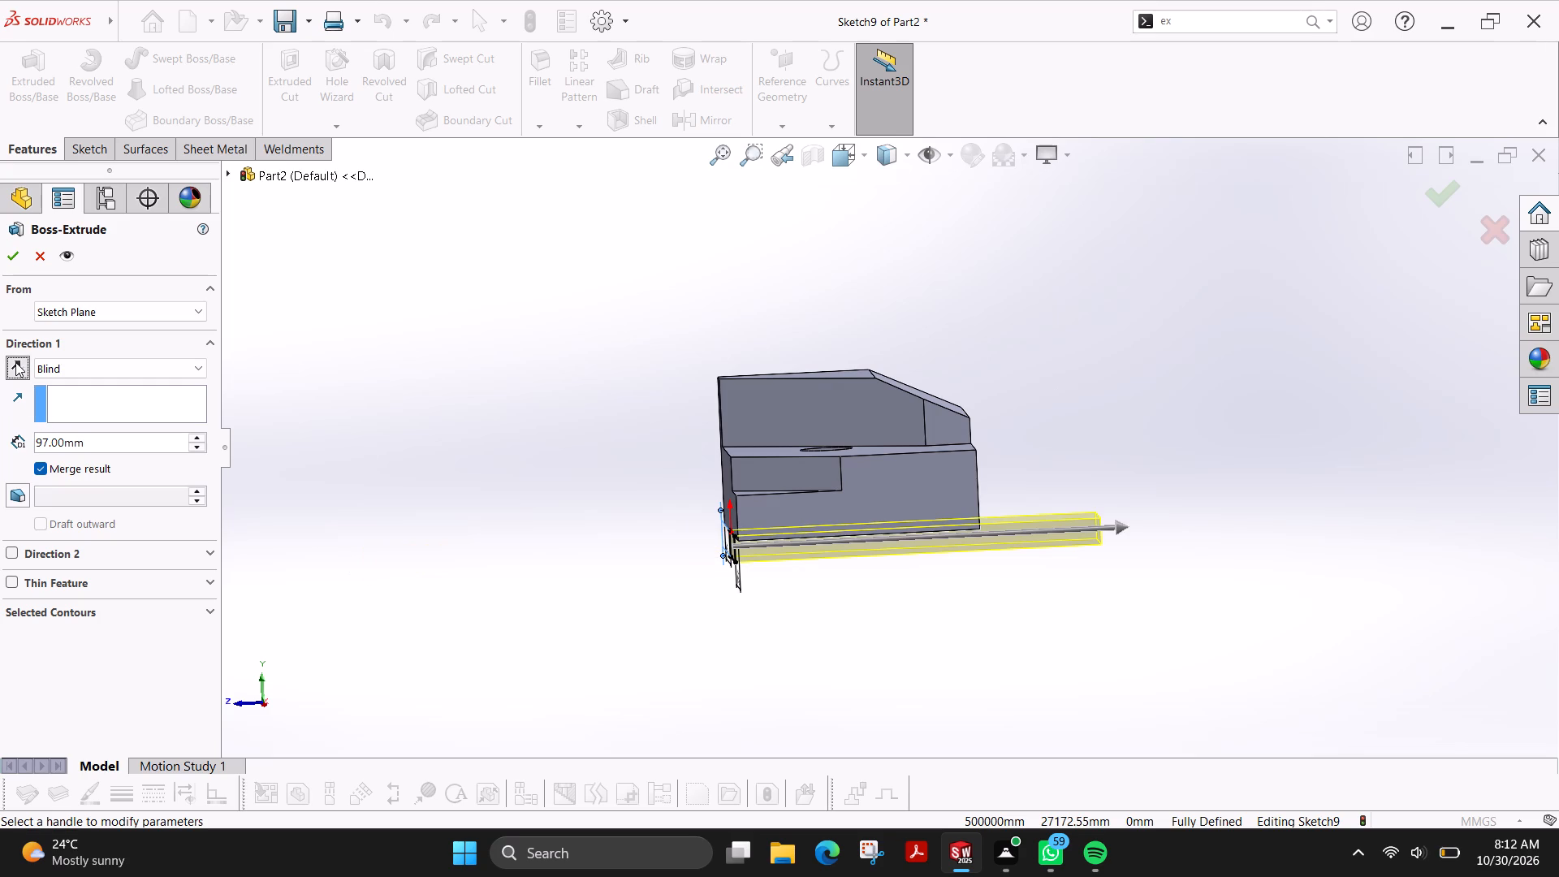
pyautogui.click(113, 444)
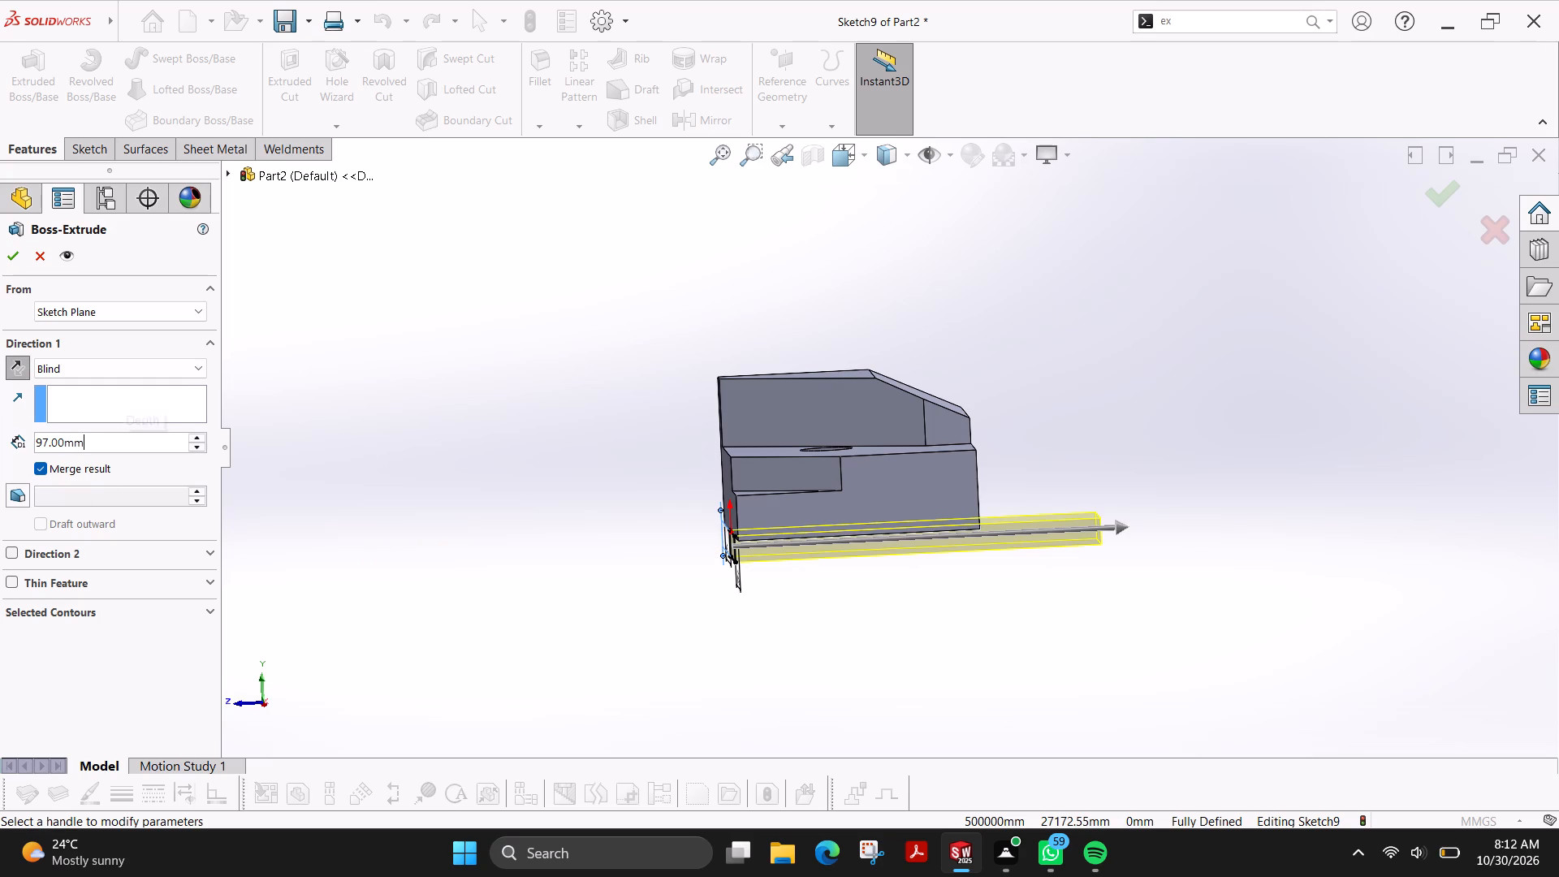
pyautogui.doubleClick(113, 444)
pyautogui.write('64')
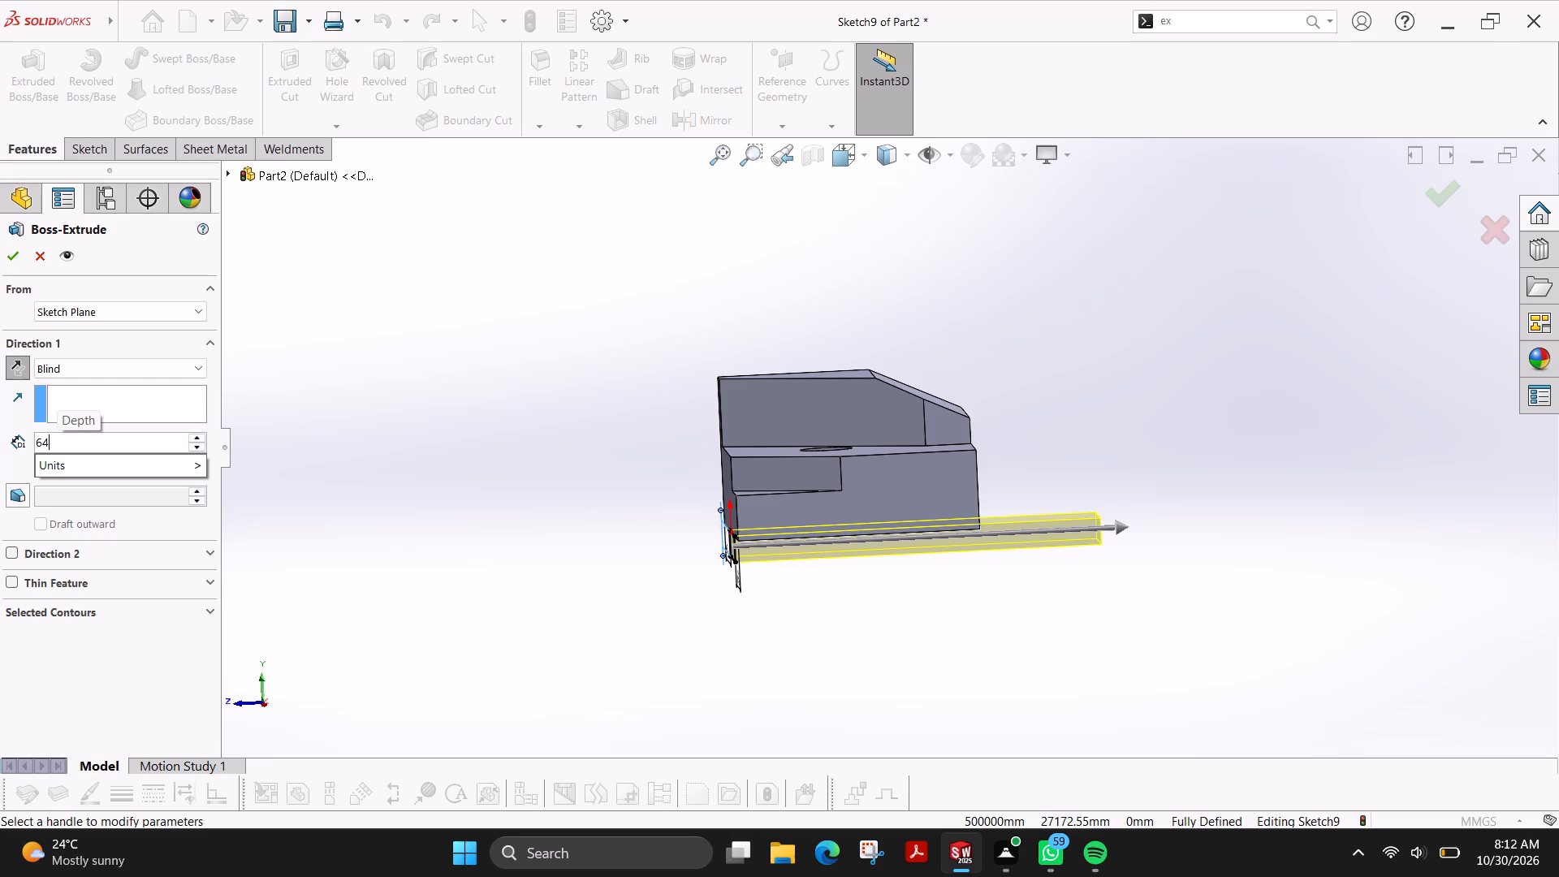
pyautogui.press('Return')
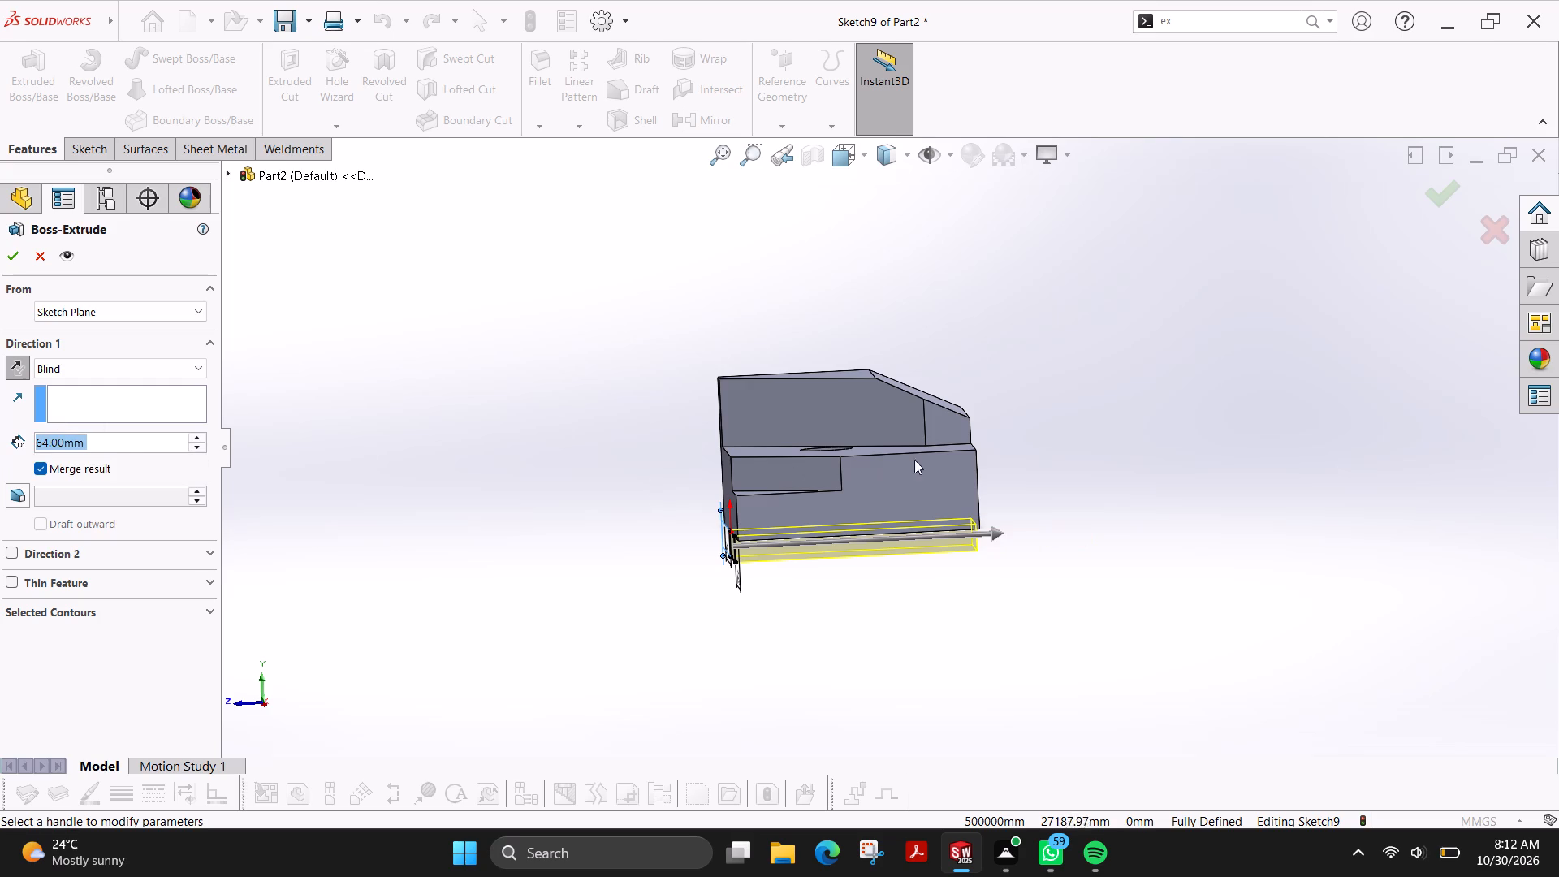
pyautogui.moveTo(1269, 507); pyautogui.dragTo(1181, 619, button='middle')
pyautogui.click(9, 257)
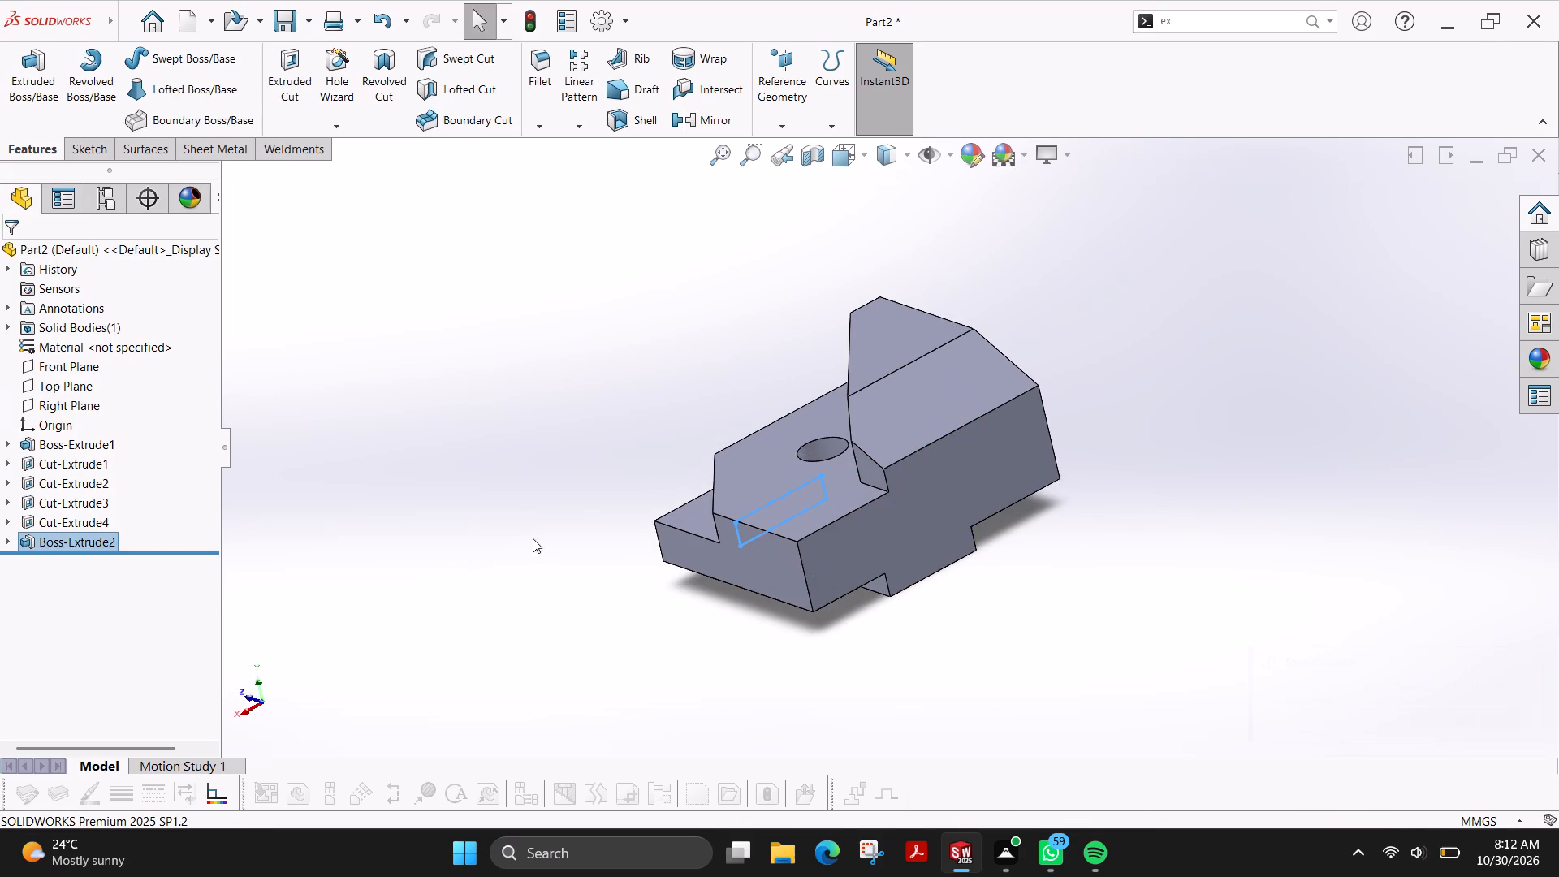
# Save the part as fujiPart128 in the solidworks folder inside the Desktop's fuji drawing file folder.
pyautogui.moveTo(553, 538); pyautogui.dragTo(688, 626, button='middle')
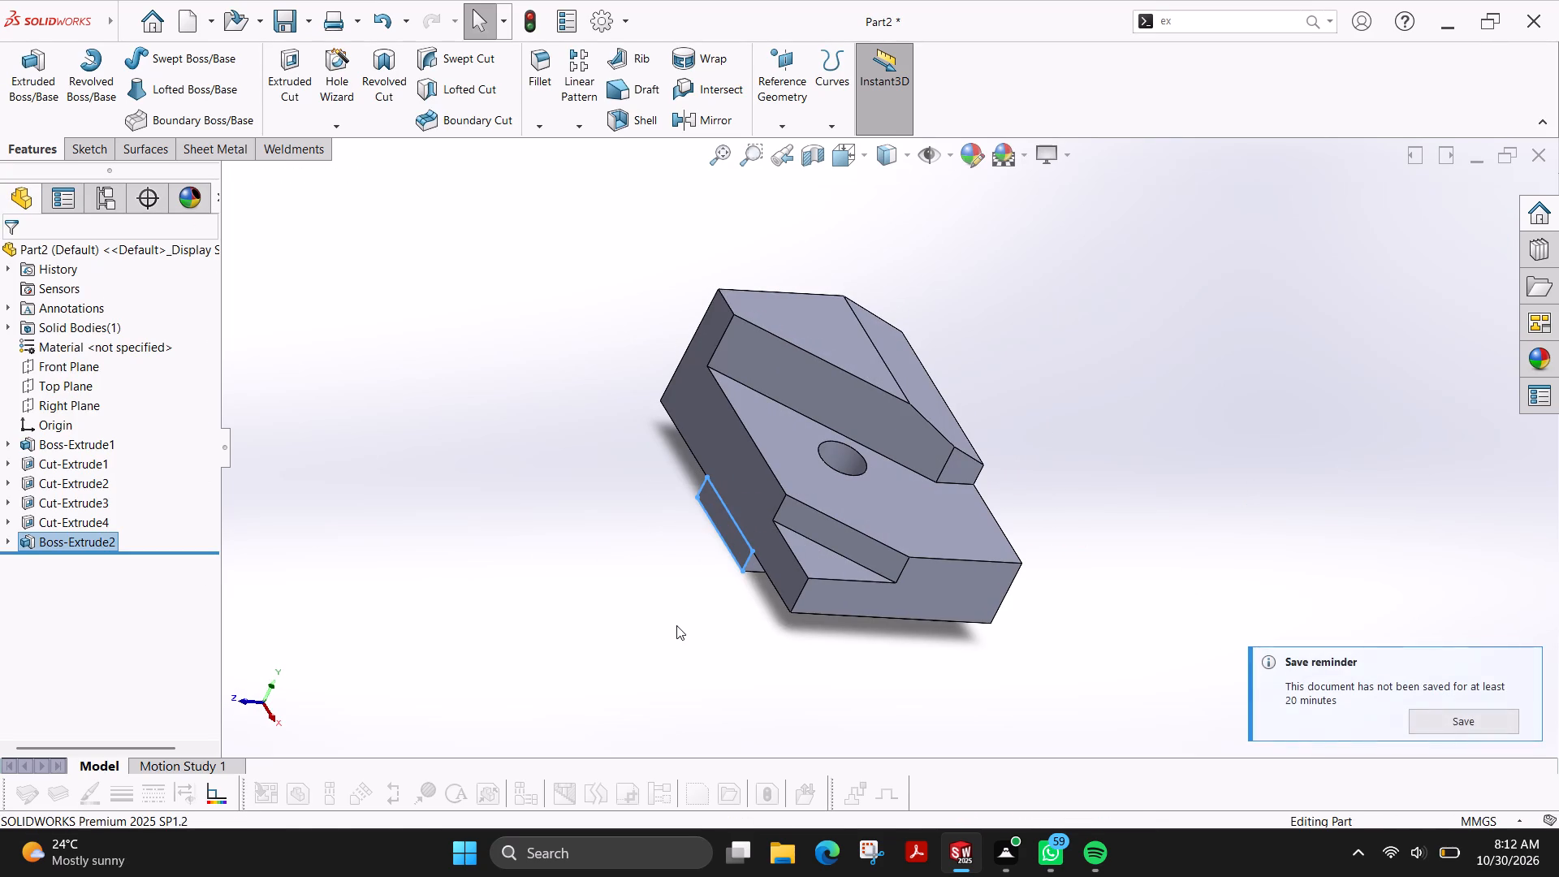
pyautogui.click(862, 162)
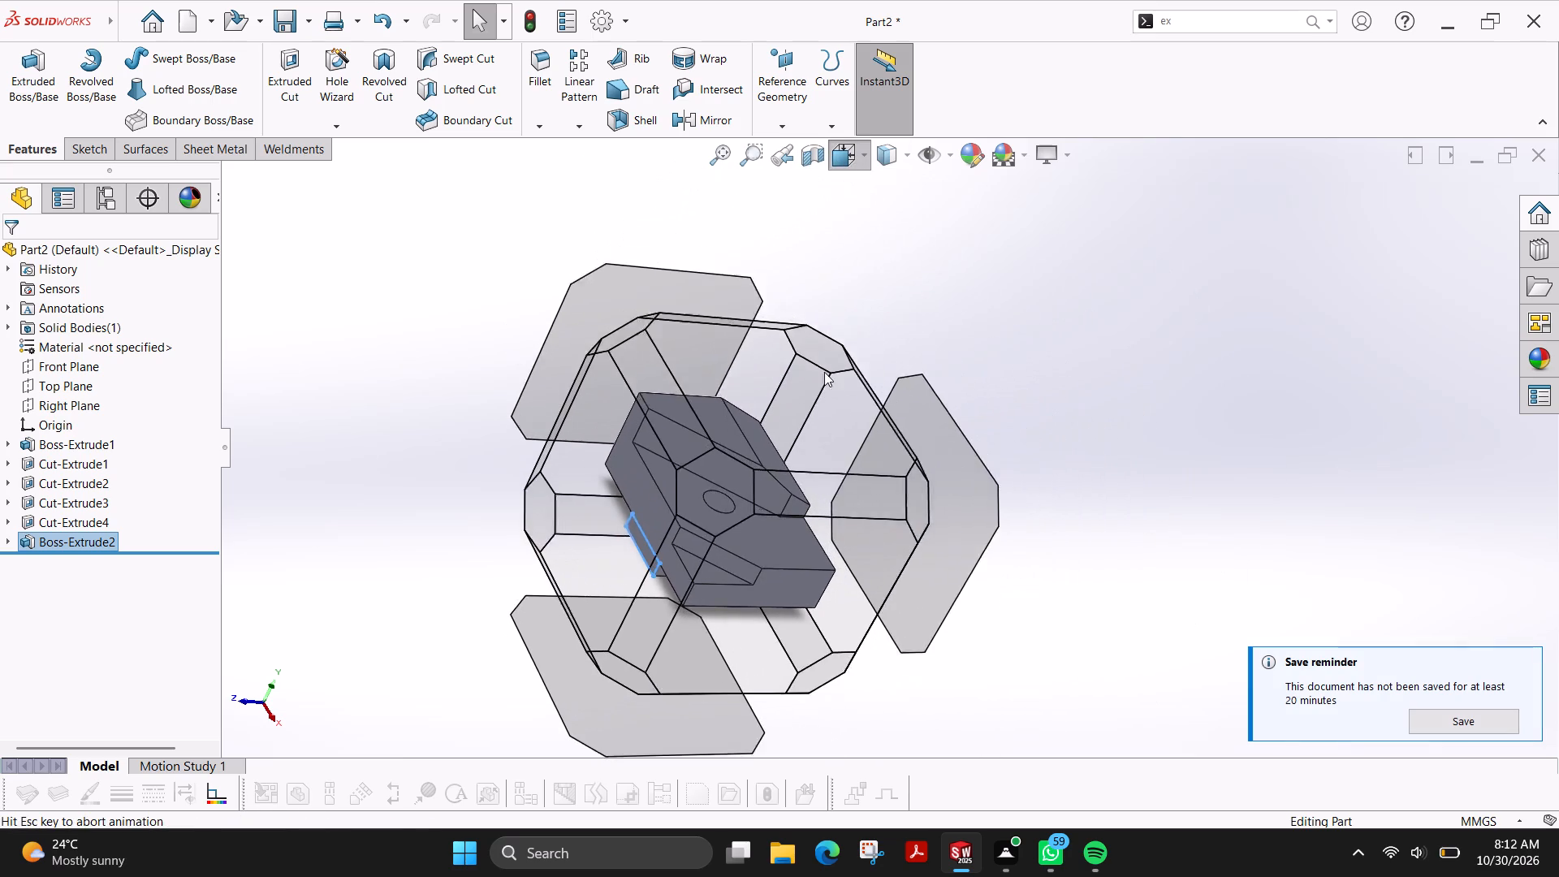
pyautogui.click(681, 508)
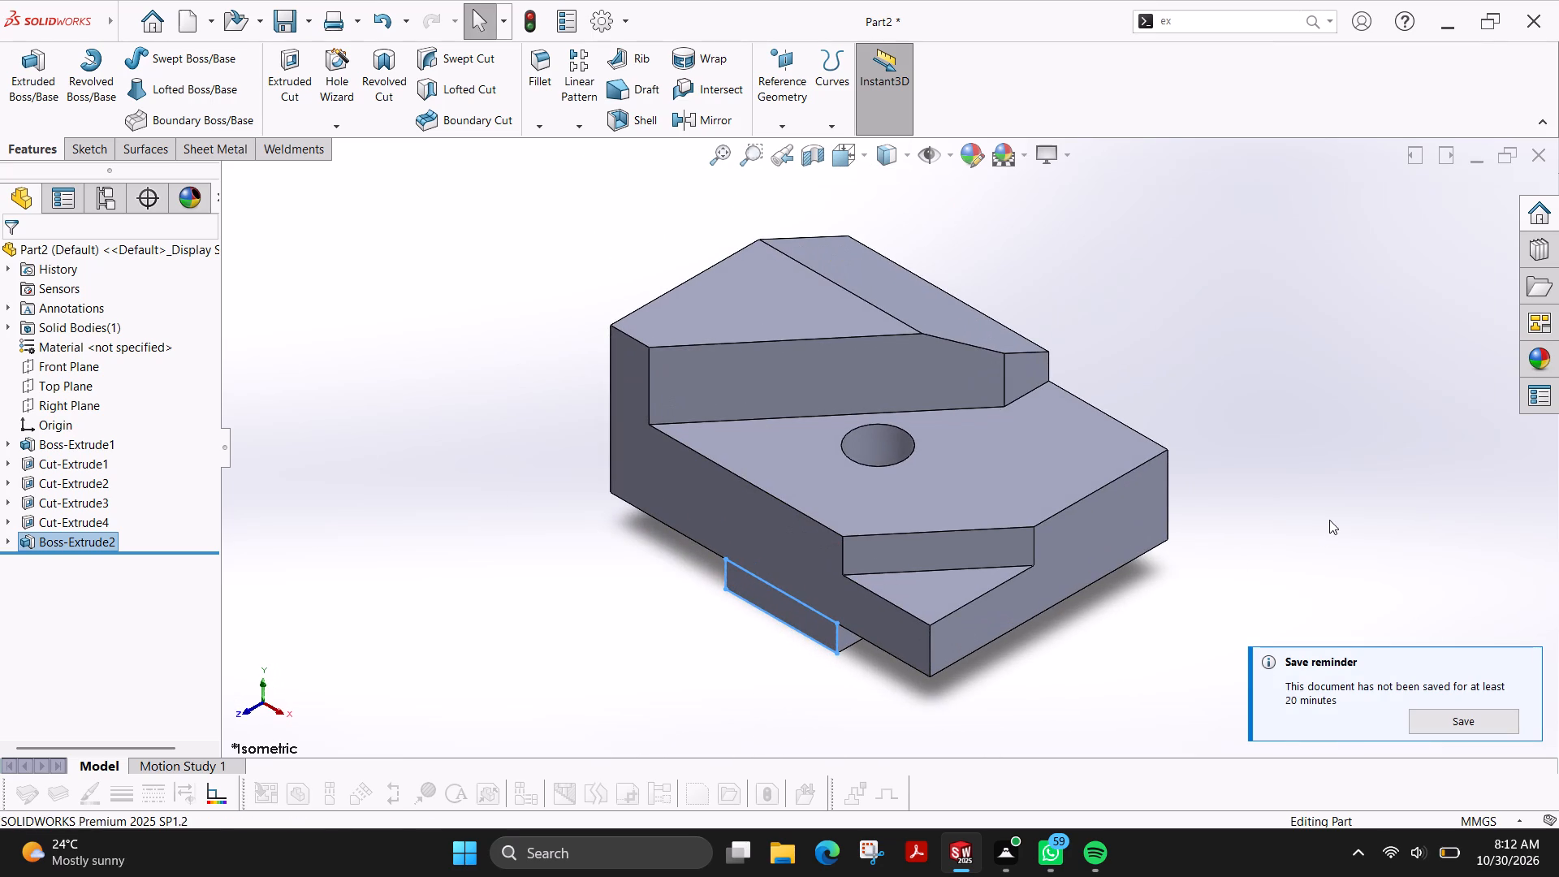
pyautogui.hotkey('ctrl', 's')
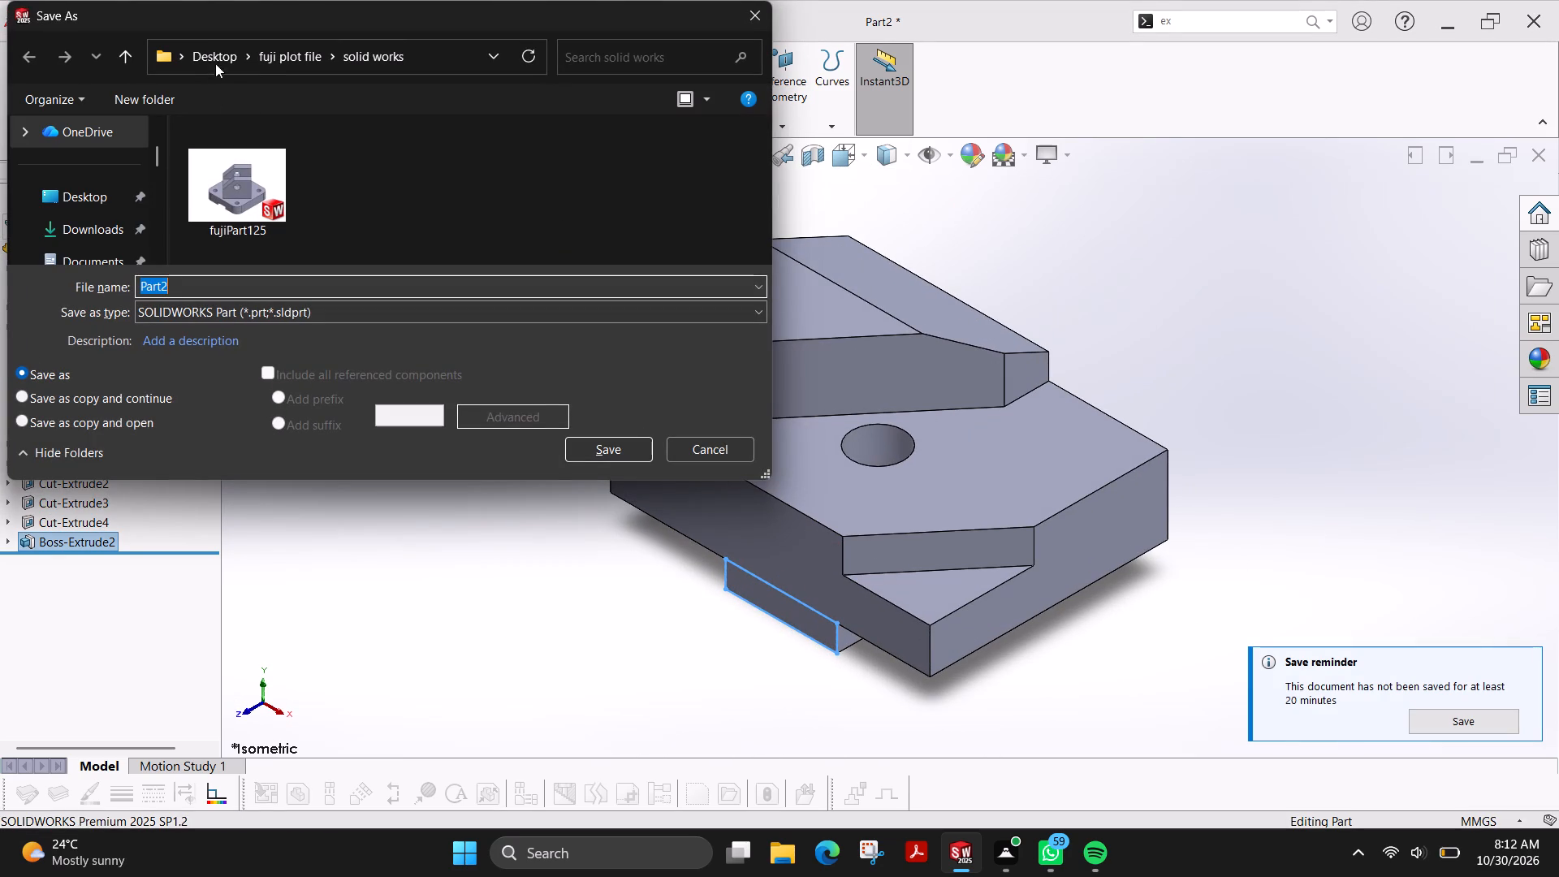
pyautogui.click(214, 55)
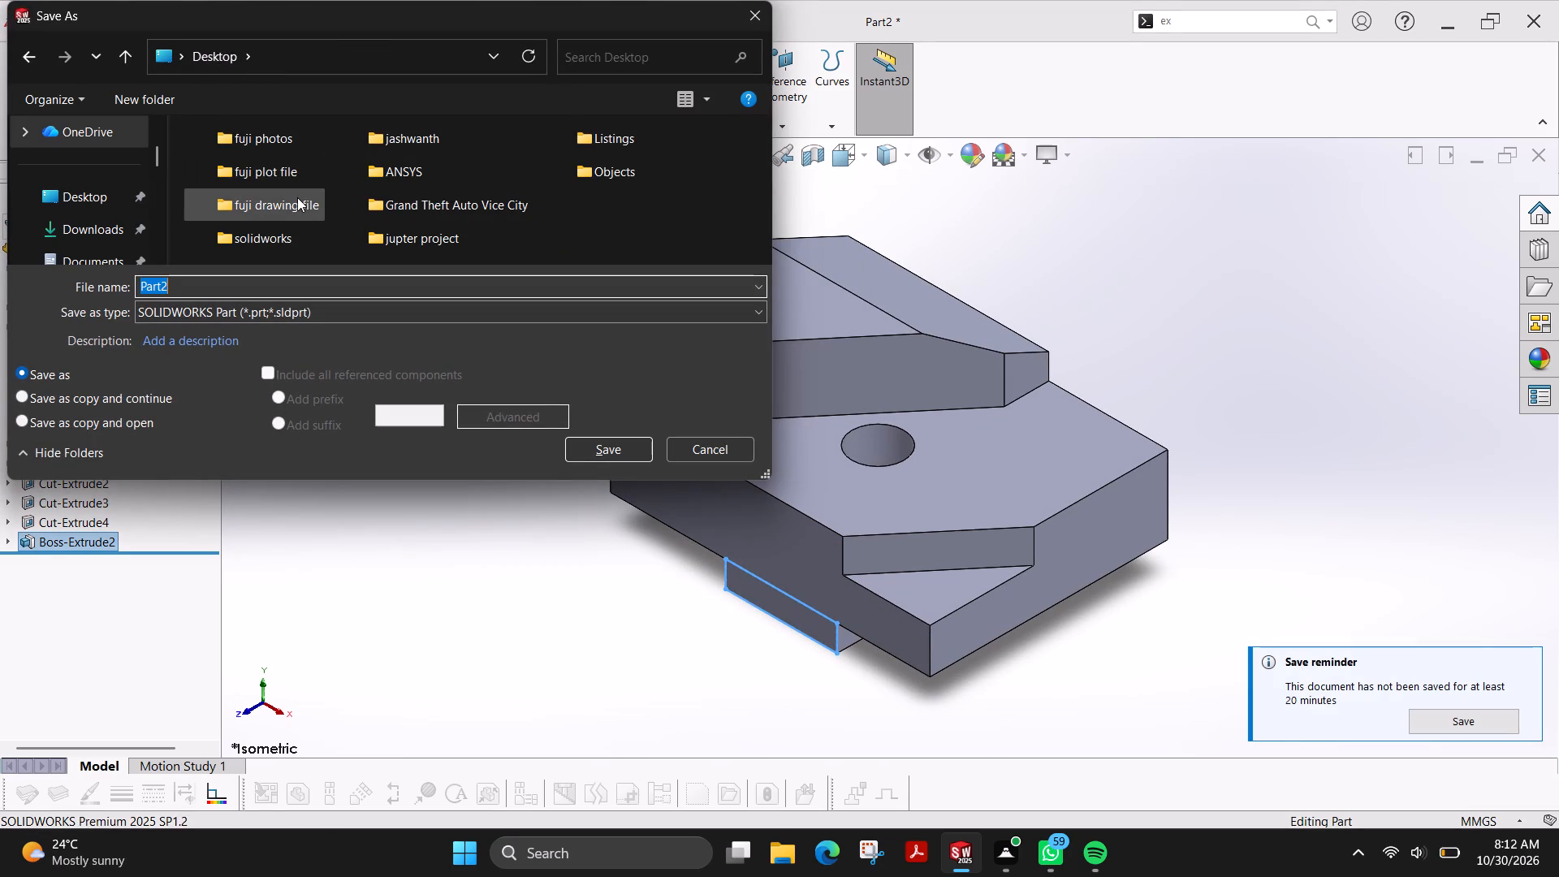
pyautogui.doubleClick(297, 197)
pyautogui.doubleClick(274, 151)
pyautogui.scroll(-4, 309, 211)
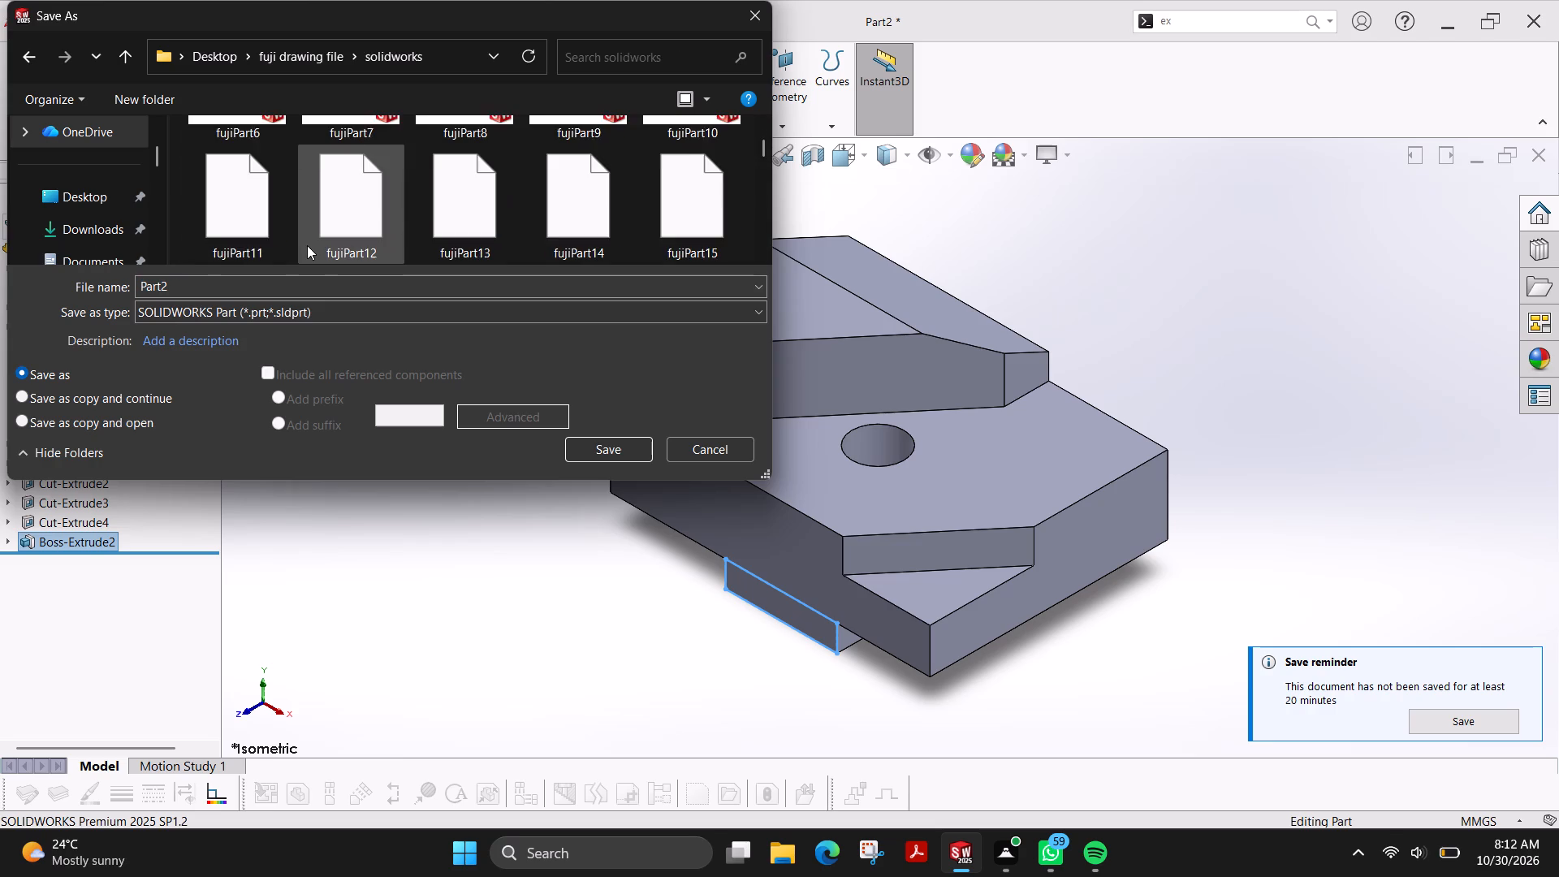
pyautogui.scroll(-9, 307, 245)
pyautogui.scroll(-20, 309, 243)
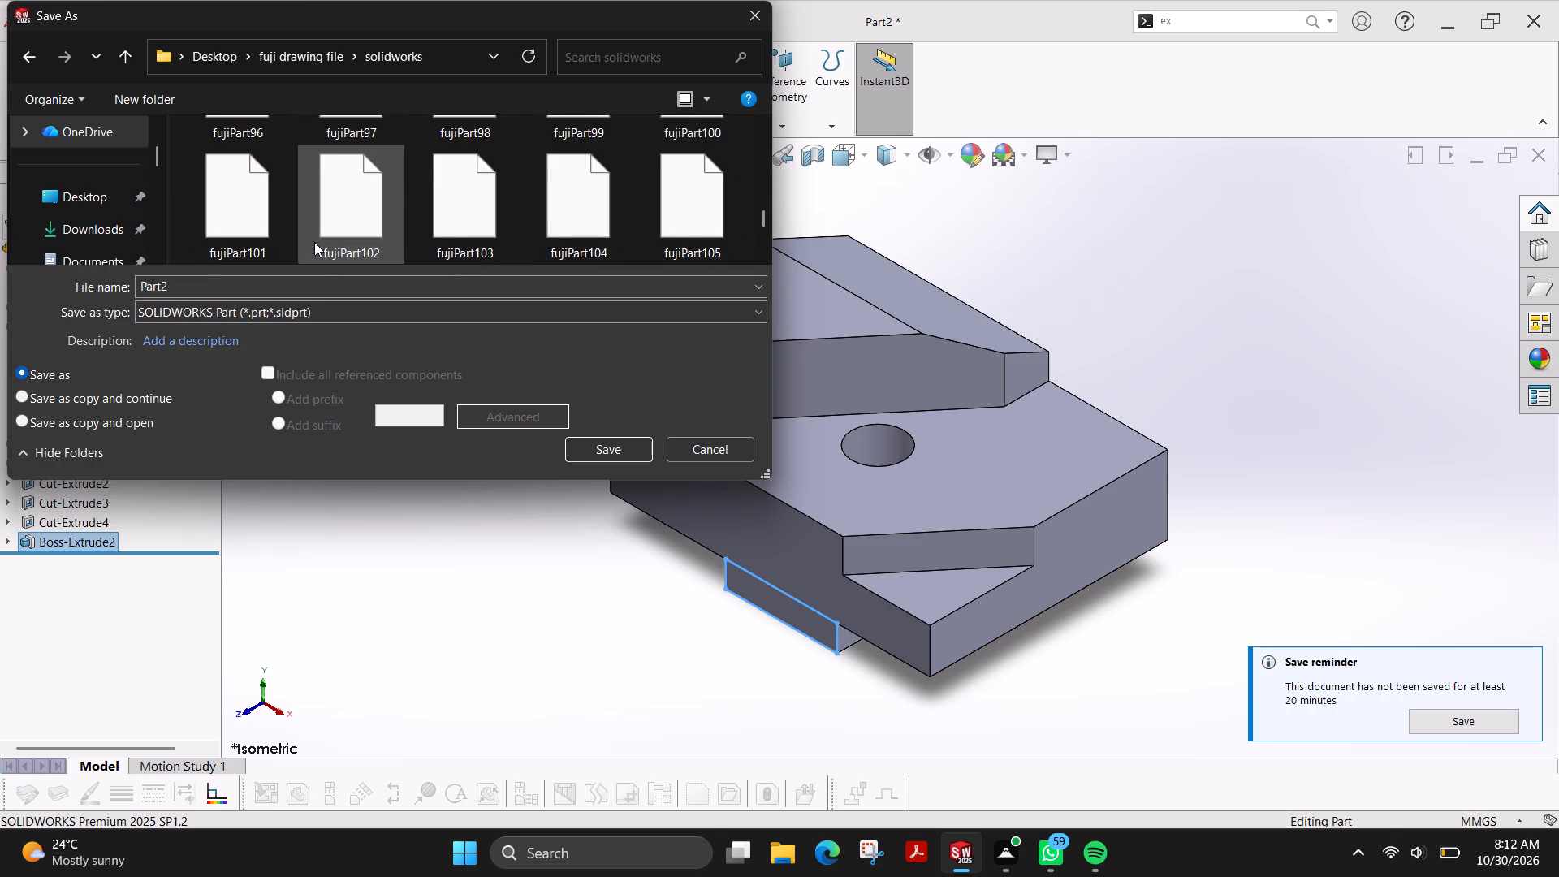
pyautogui.scroll(-10, 314, 242)
pyautogui.click(271, 287)
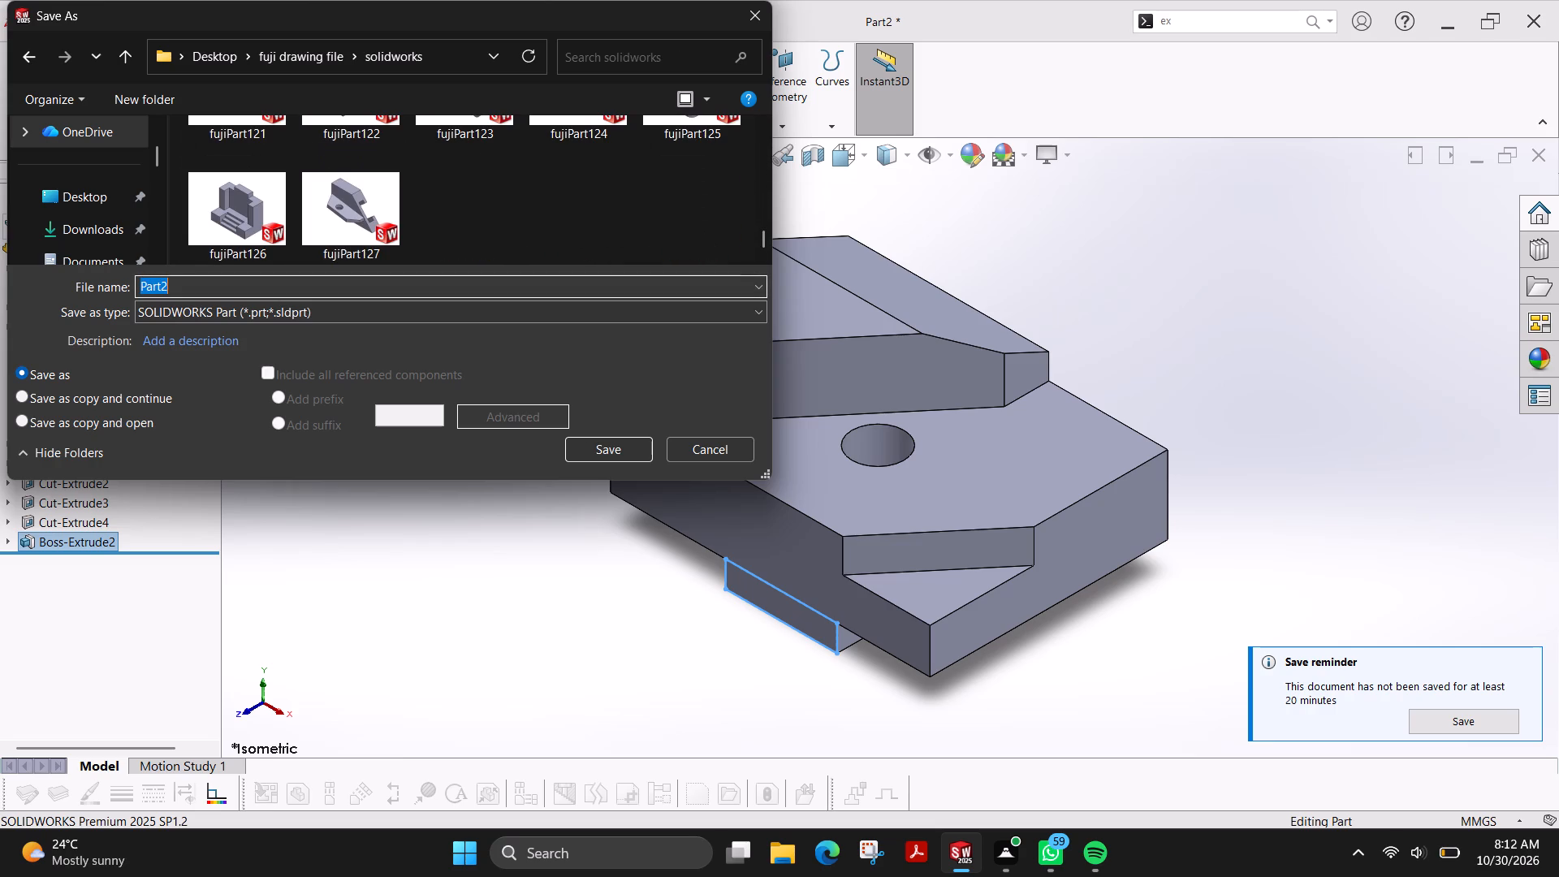
pyautogui.press('Right')
pyautogui.press('BackSpace')
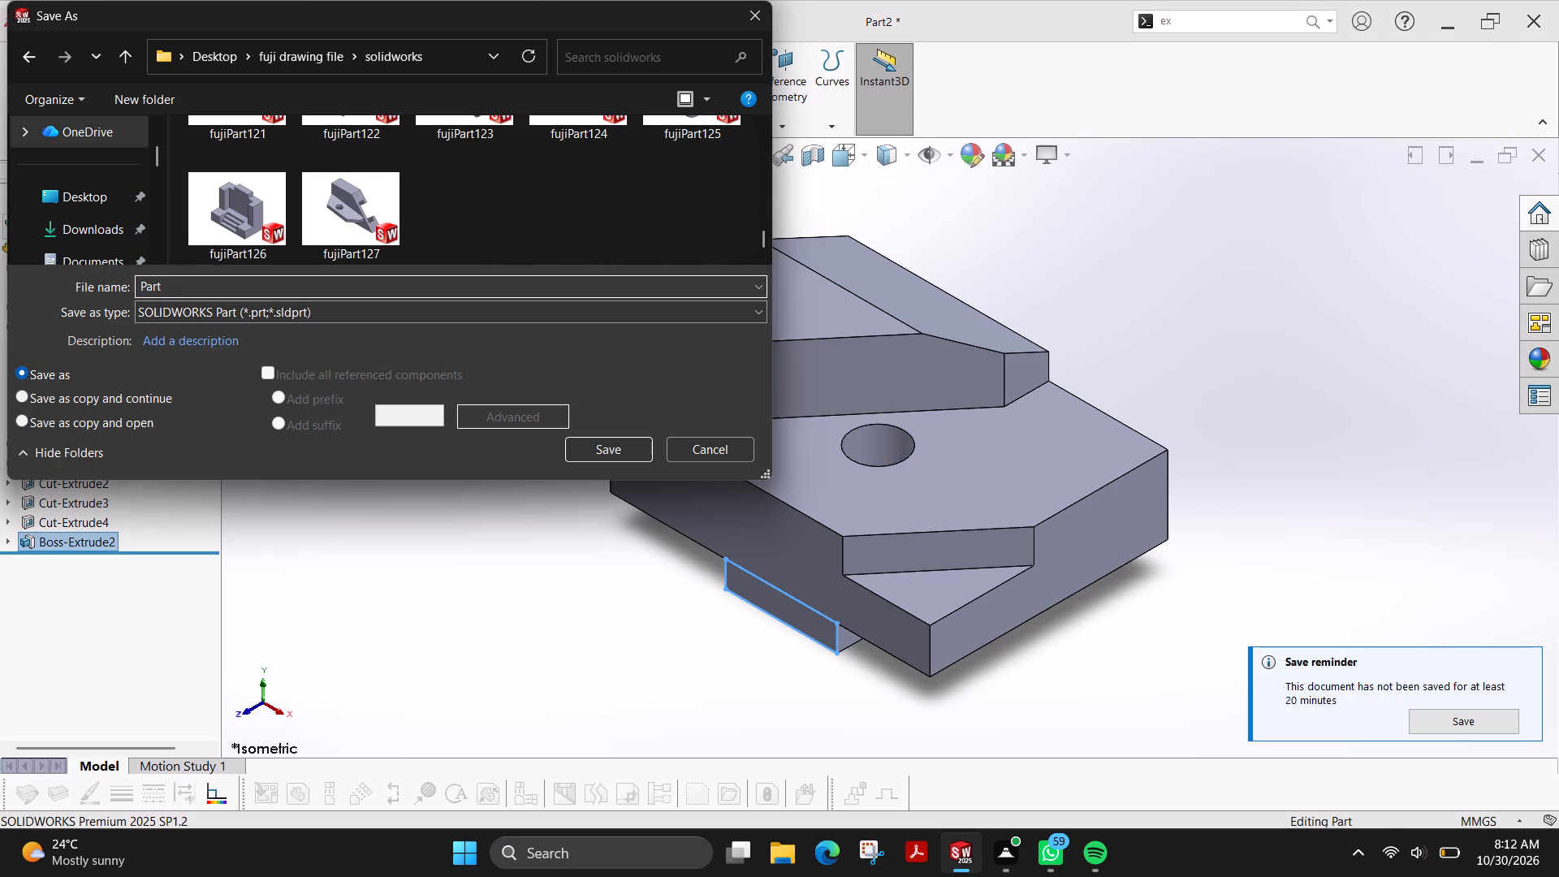
pyautogui.write('128')
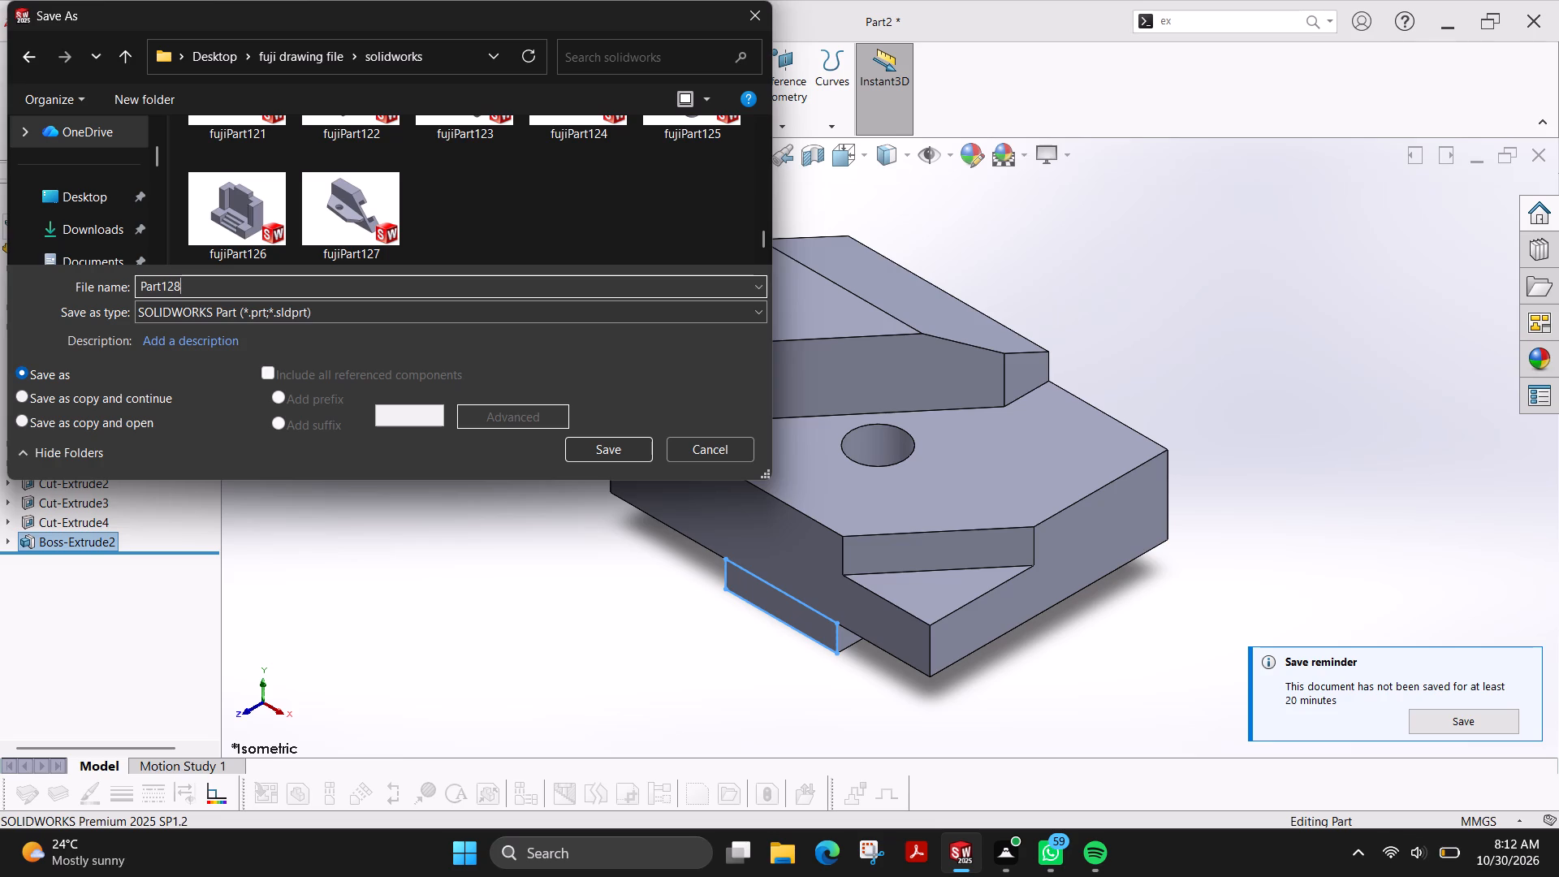
pyautogui.press('Left')
pyautogui.press('Left')
pyautogui.press('Left')
pyautogui.press('Left')
pyautogui.press('Left')
pyautogui.press('Left')
pyautogui.press('Left')
pyautogui.press('Left')
pyautogui.press('Left')
pyautogui.press('Left')
pyautogui.press('Left')
pyautogui.press('Left')
pyautogui.press('Left')
pyautogui.press('Left')
pyautogui.press('Left')
pyautogui.press('Left')
pyautogui.press('Left')
pyautogui.press('Left')
pyautogui.write('fuji')
pyautogui.click(613, 444)
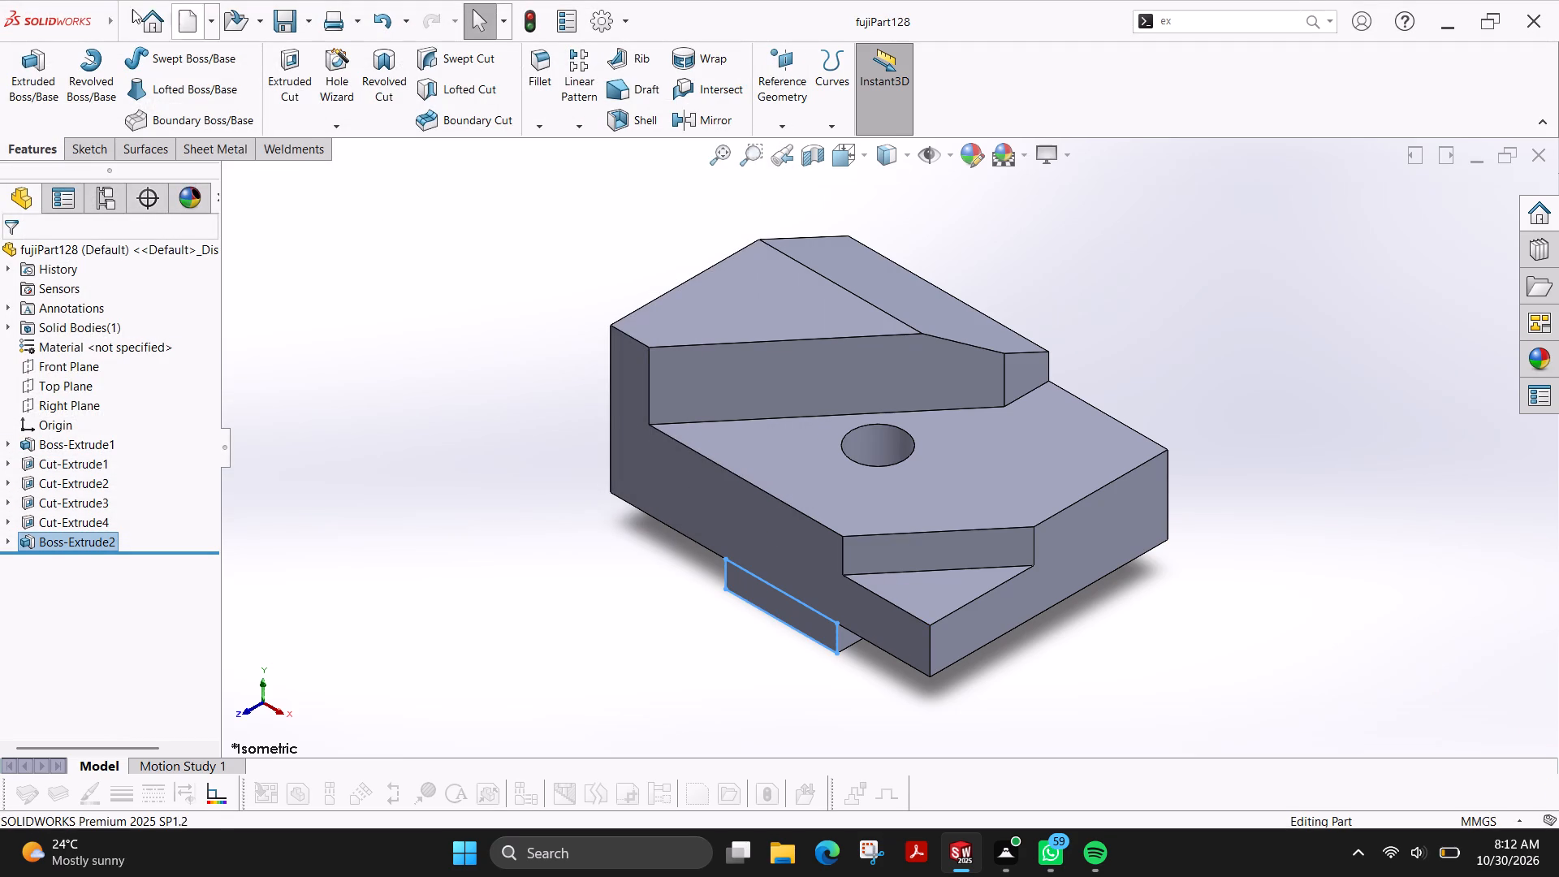
# Save a PDF copy of fujiPart128 in the solid works folder inside the Desktop's fuji plot file folder.
pyautogui.click(183, 235)
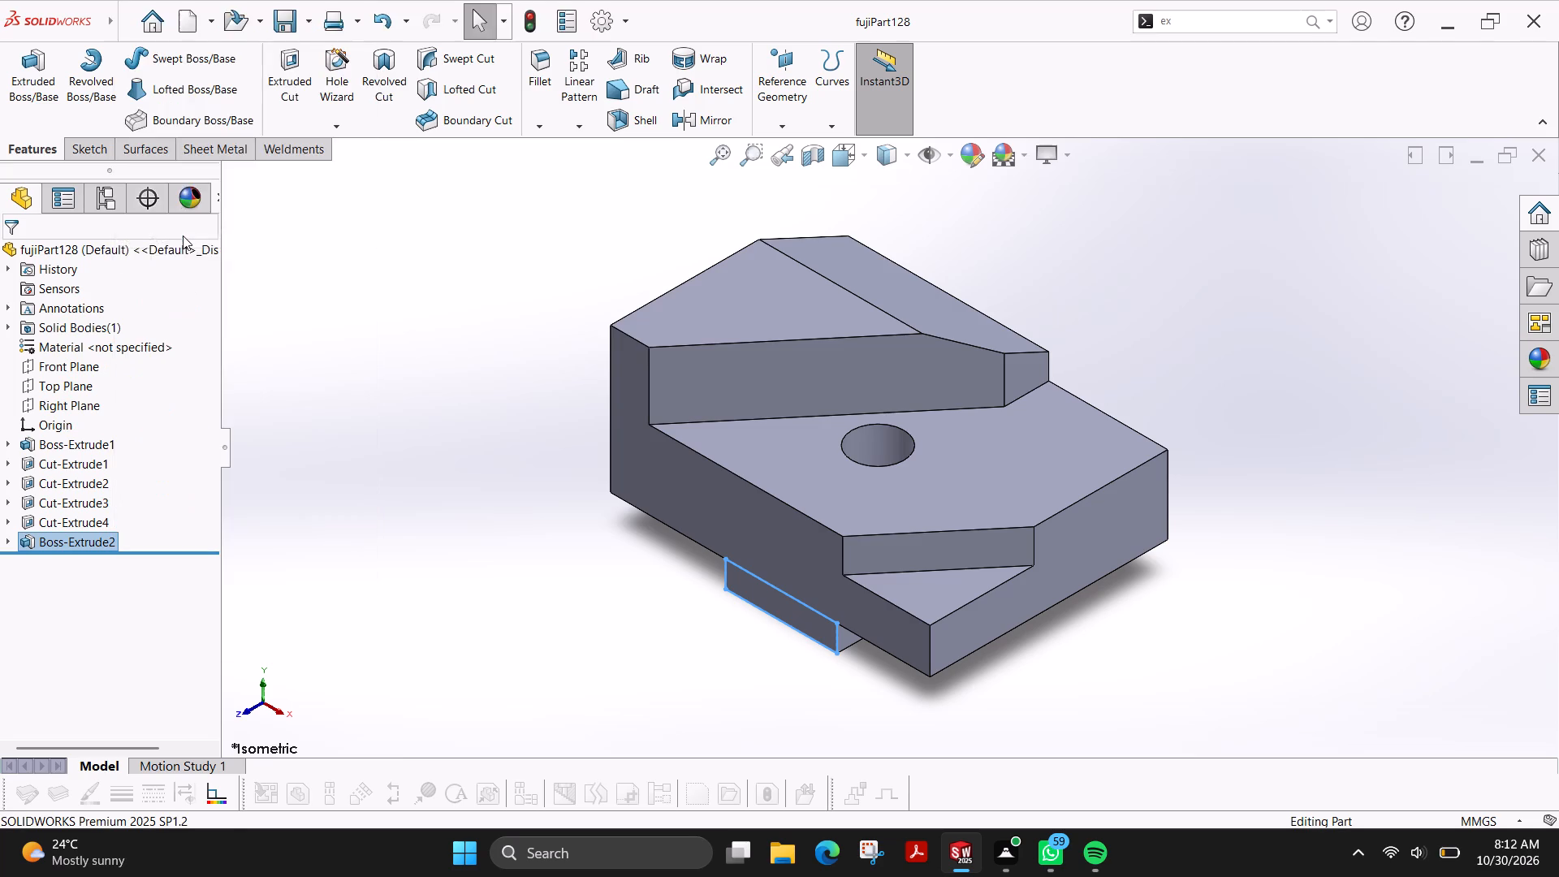
pyautogui.click(233, 66)
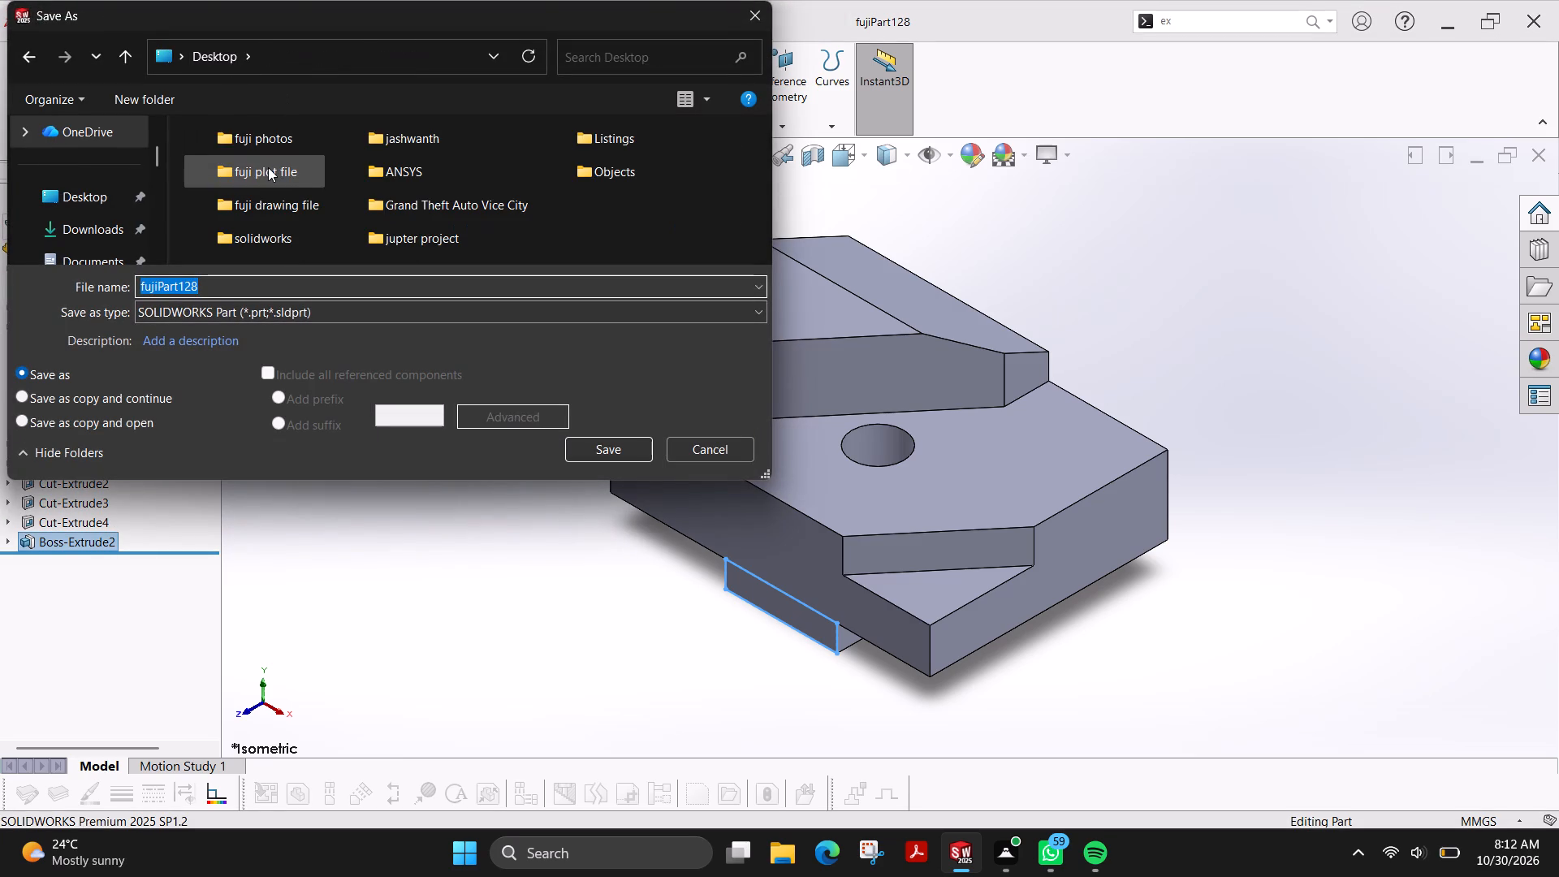
pyautogui.doubleClick(268, 167)
pyautogui.doubleClick(259, 167)
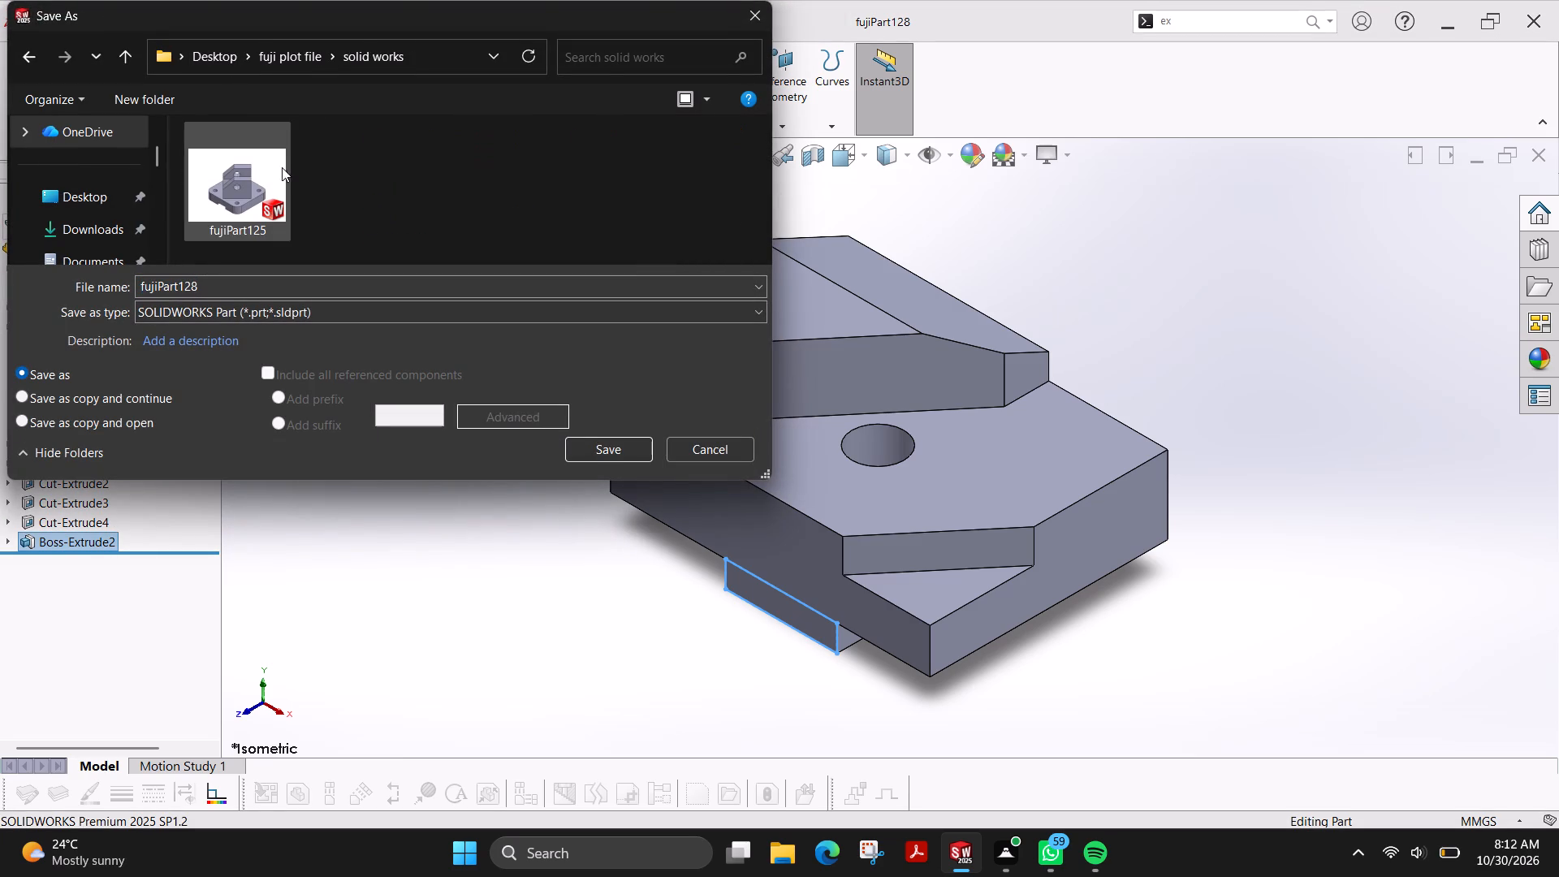
pyautogui.click(294, 306)
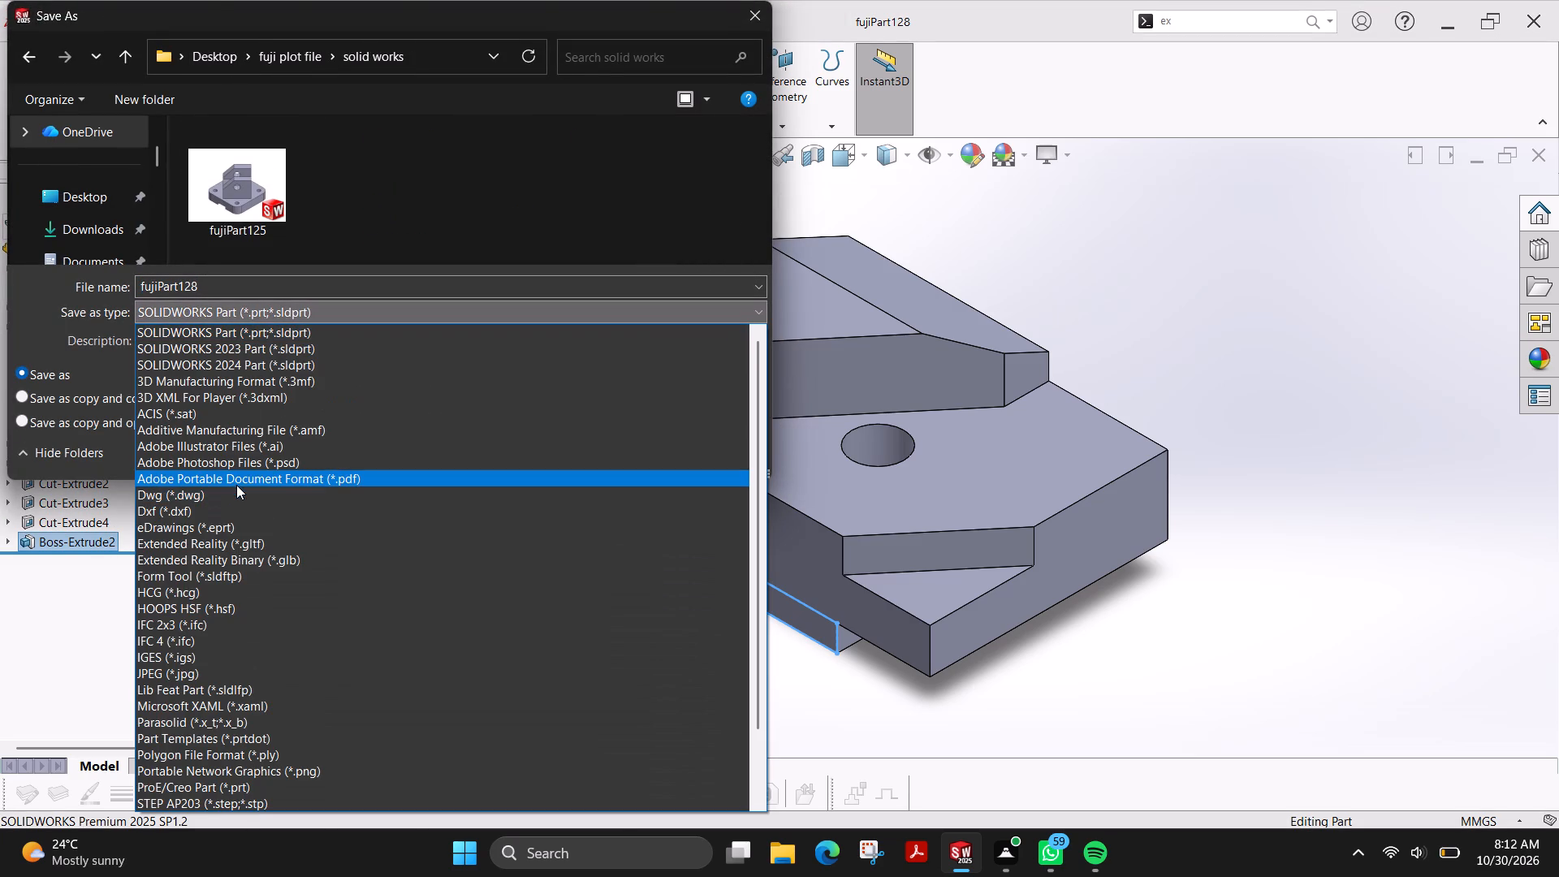
pyautogui.click(242, 482)
pyautogui.click(631, 487)
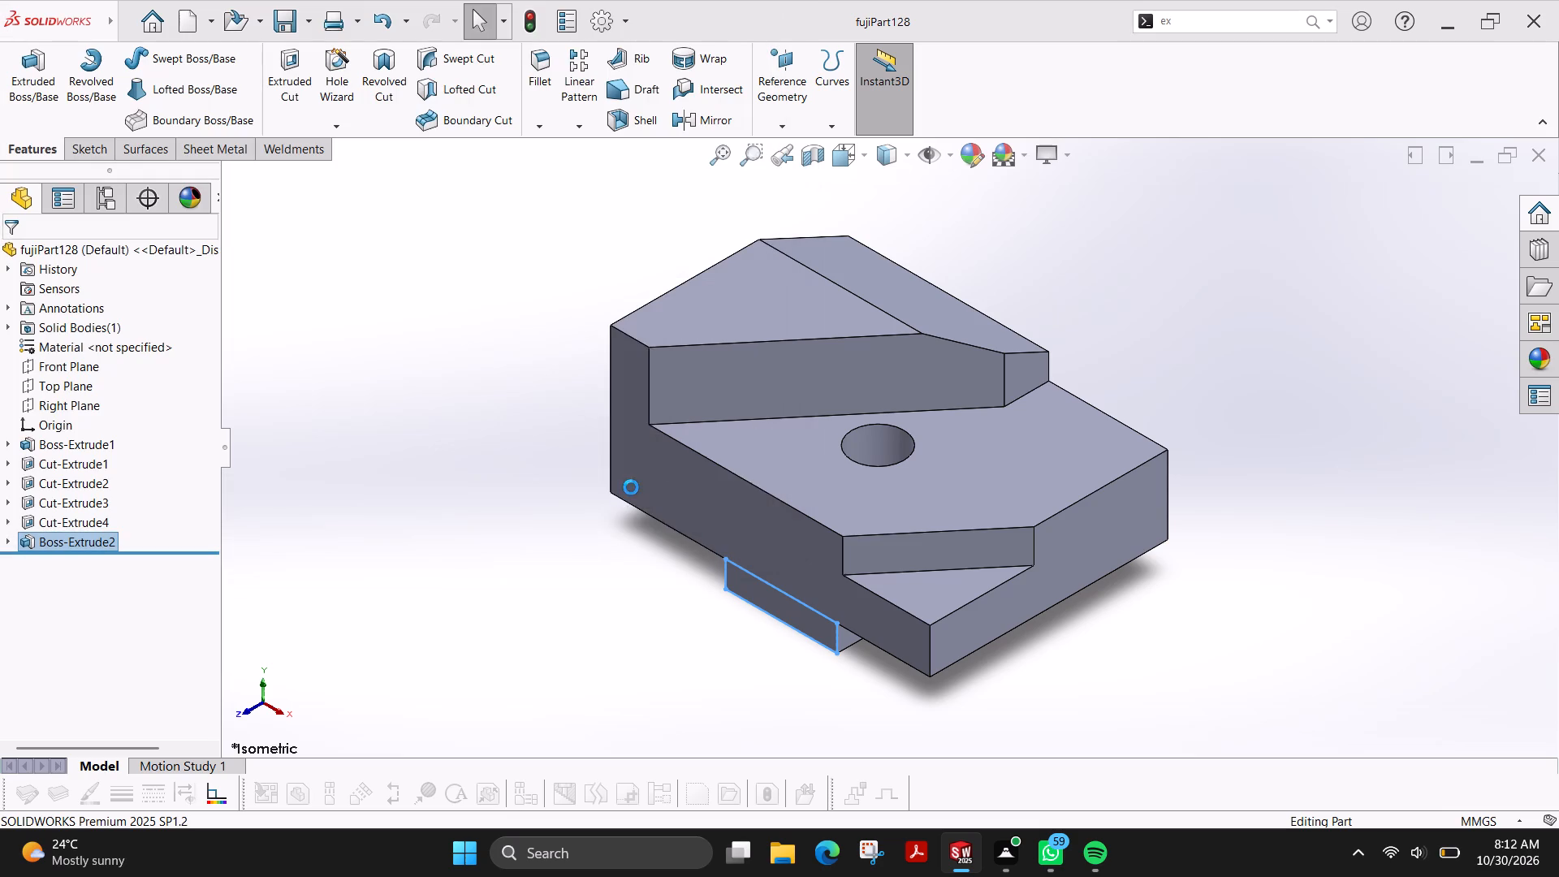